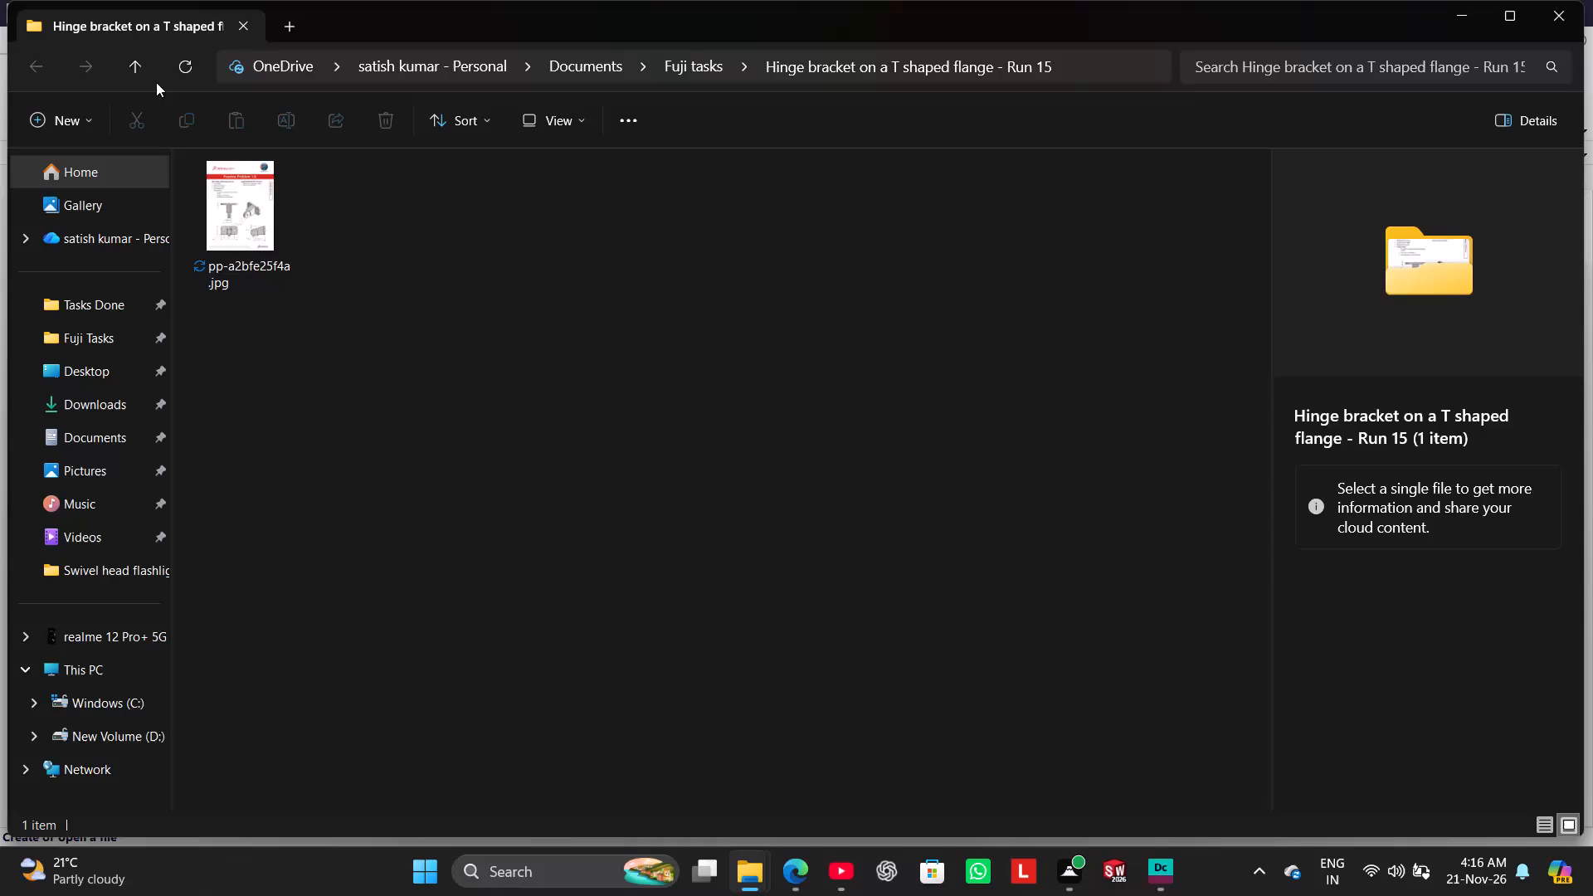
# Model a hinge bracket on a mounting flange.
# Copy the name of the folder "Hinge bracket on a T shaped flange - Run 15" from the Fuji tasks folder.
pyautogui.click(137, 61)
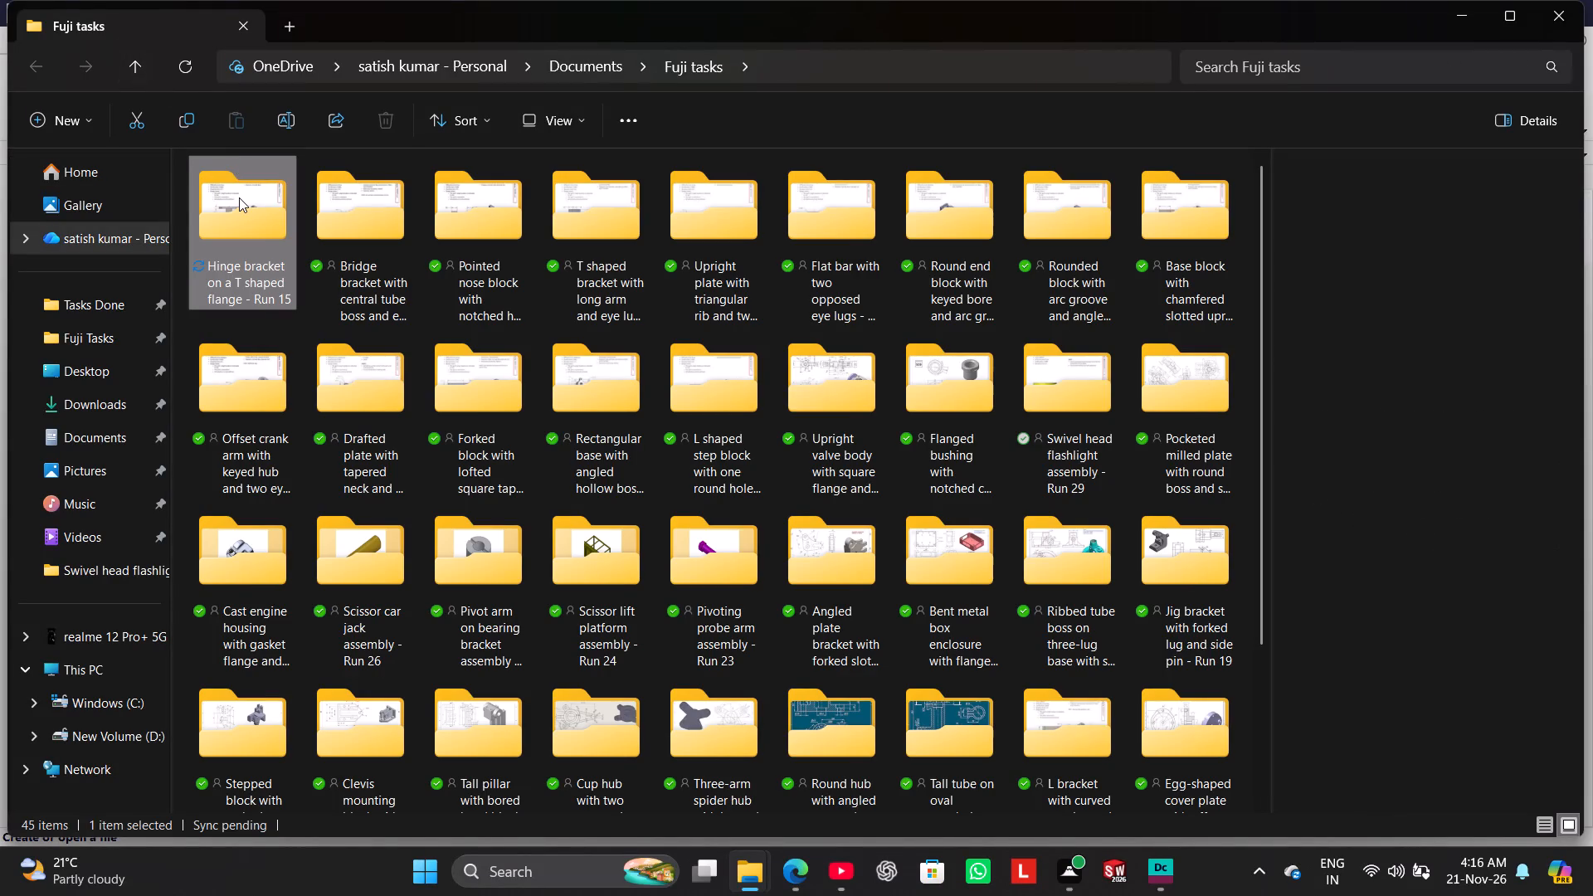
pyautogui.click(239, 197)
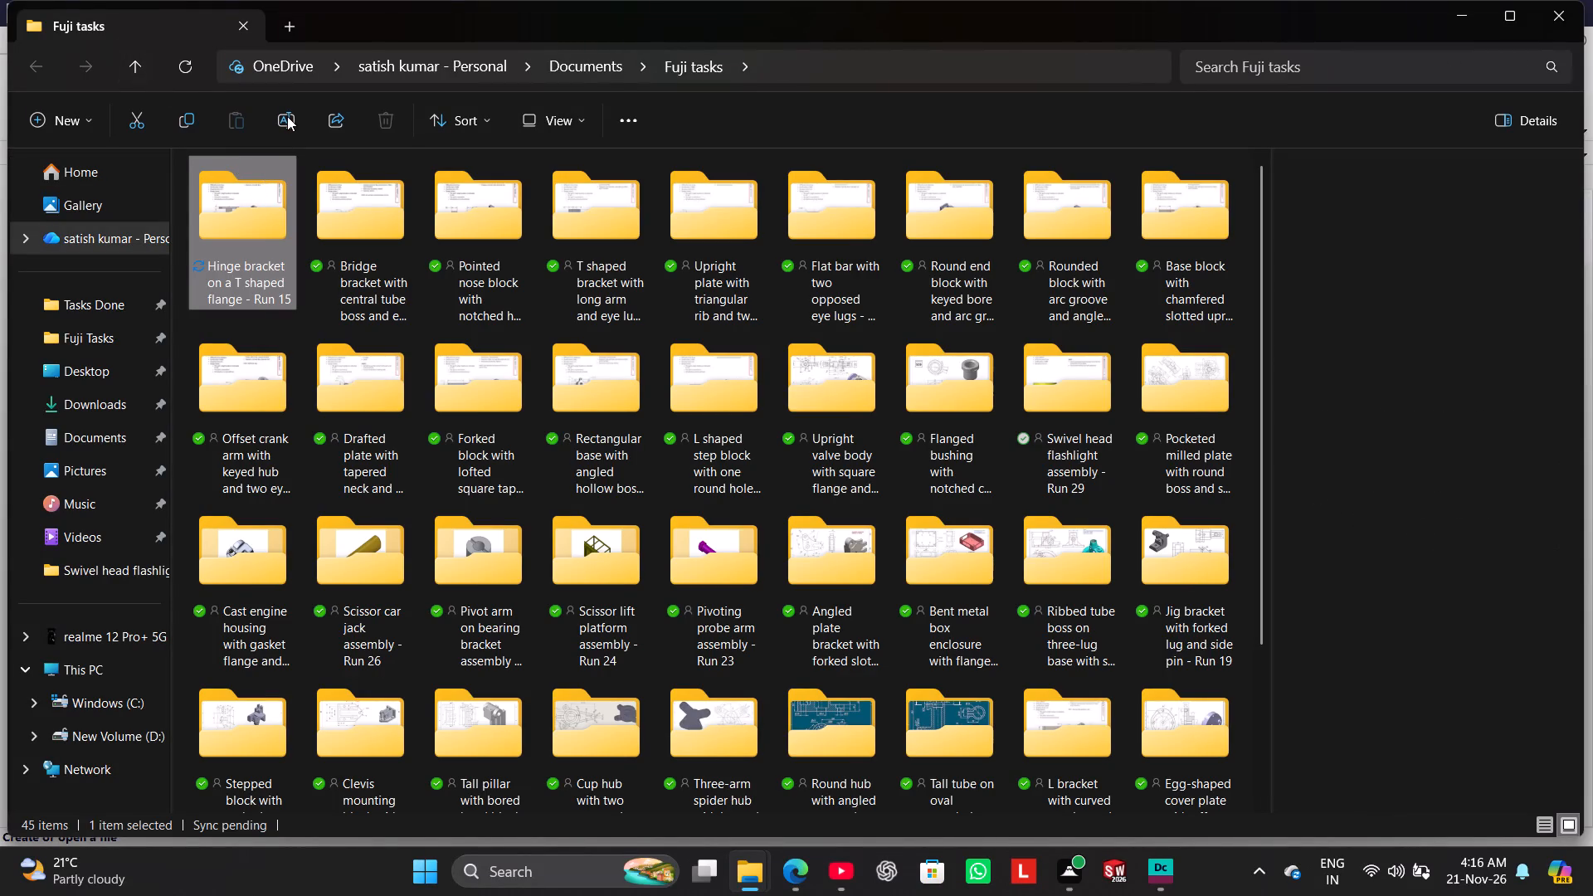
pyautogui.click(287, 116)
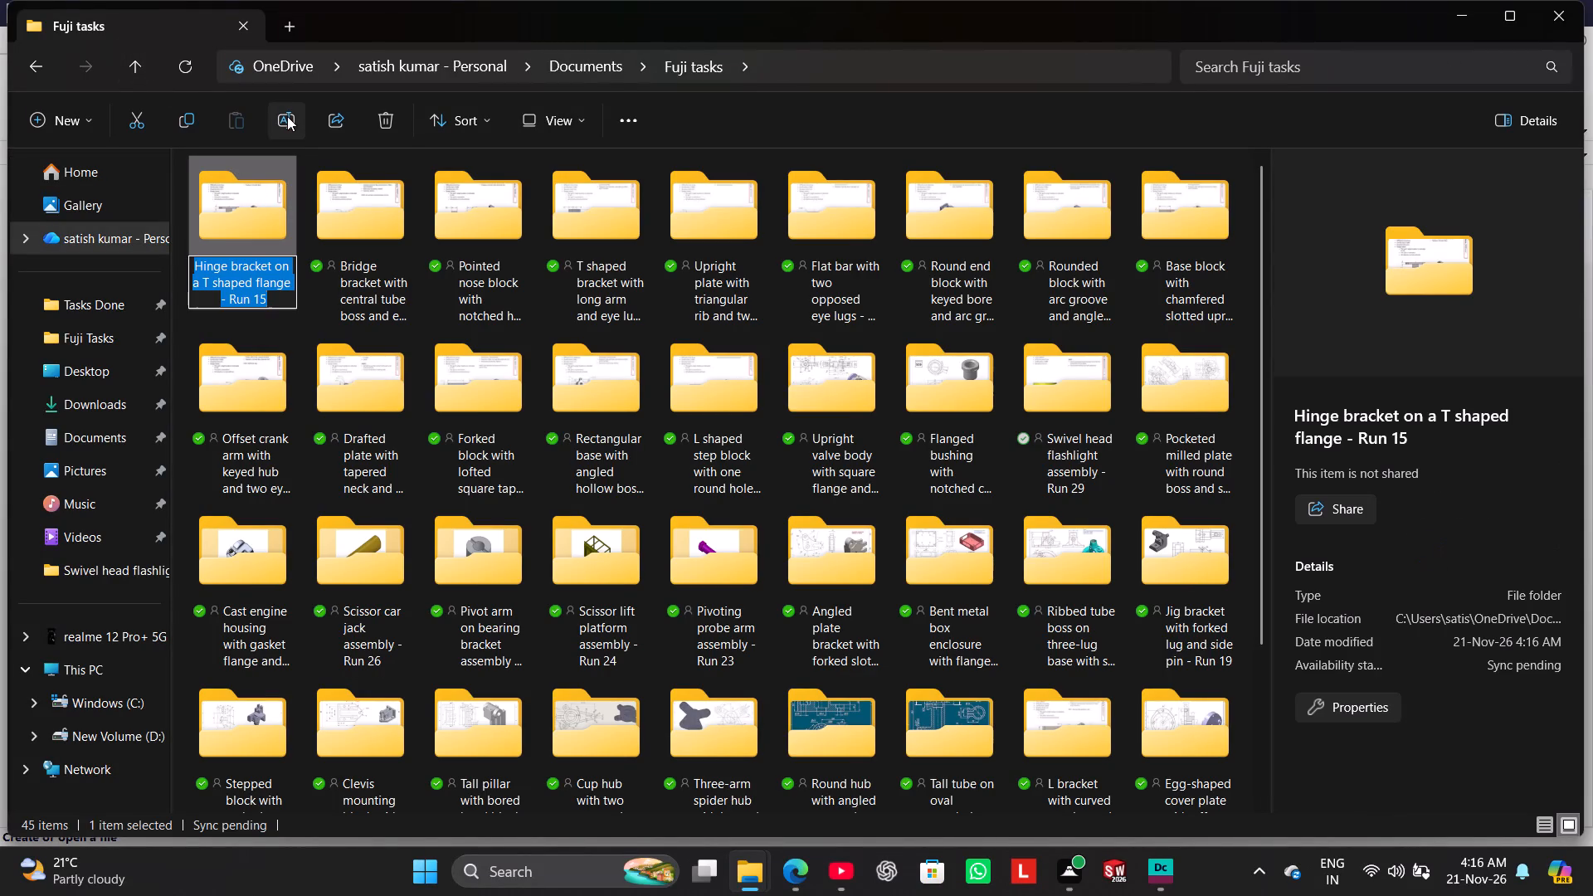
pyautogui.hotkey('ctrl', 'c')
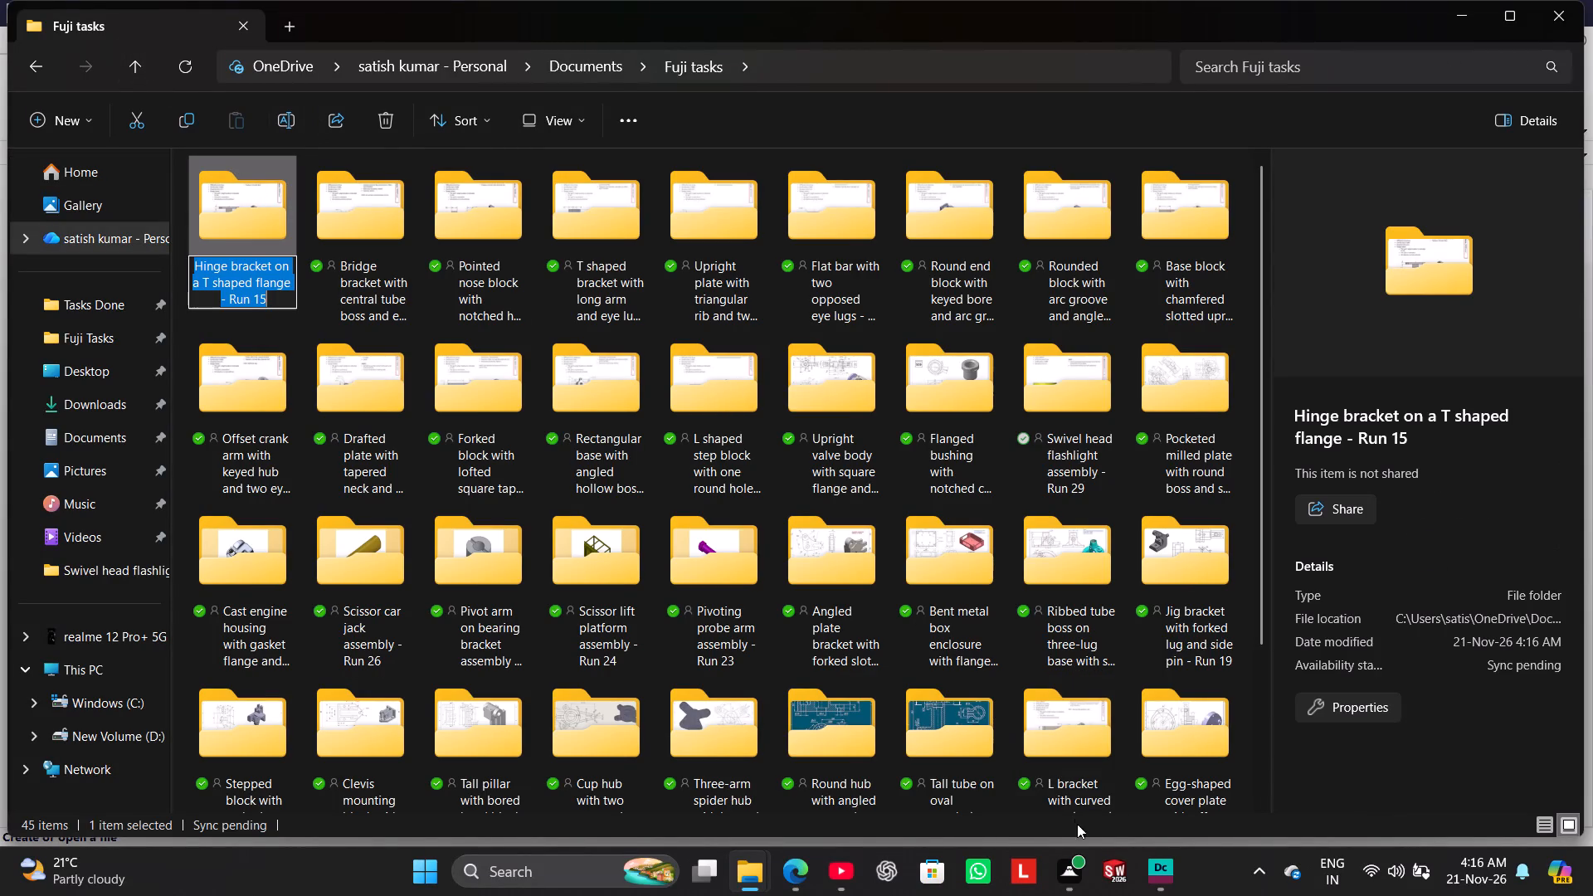
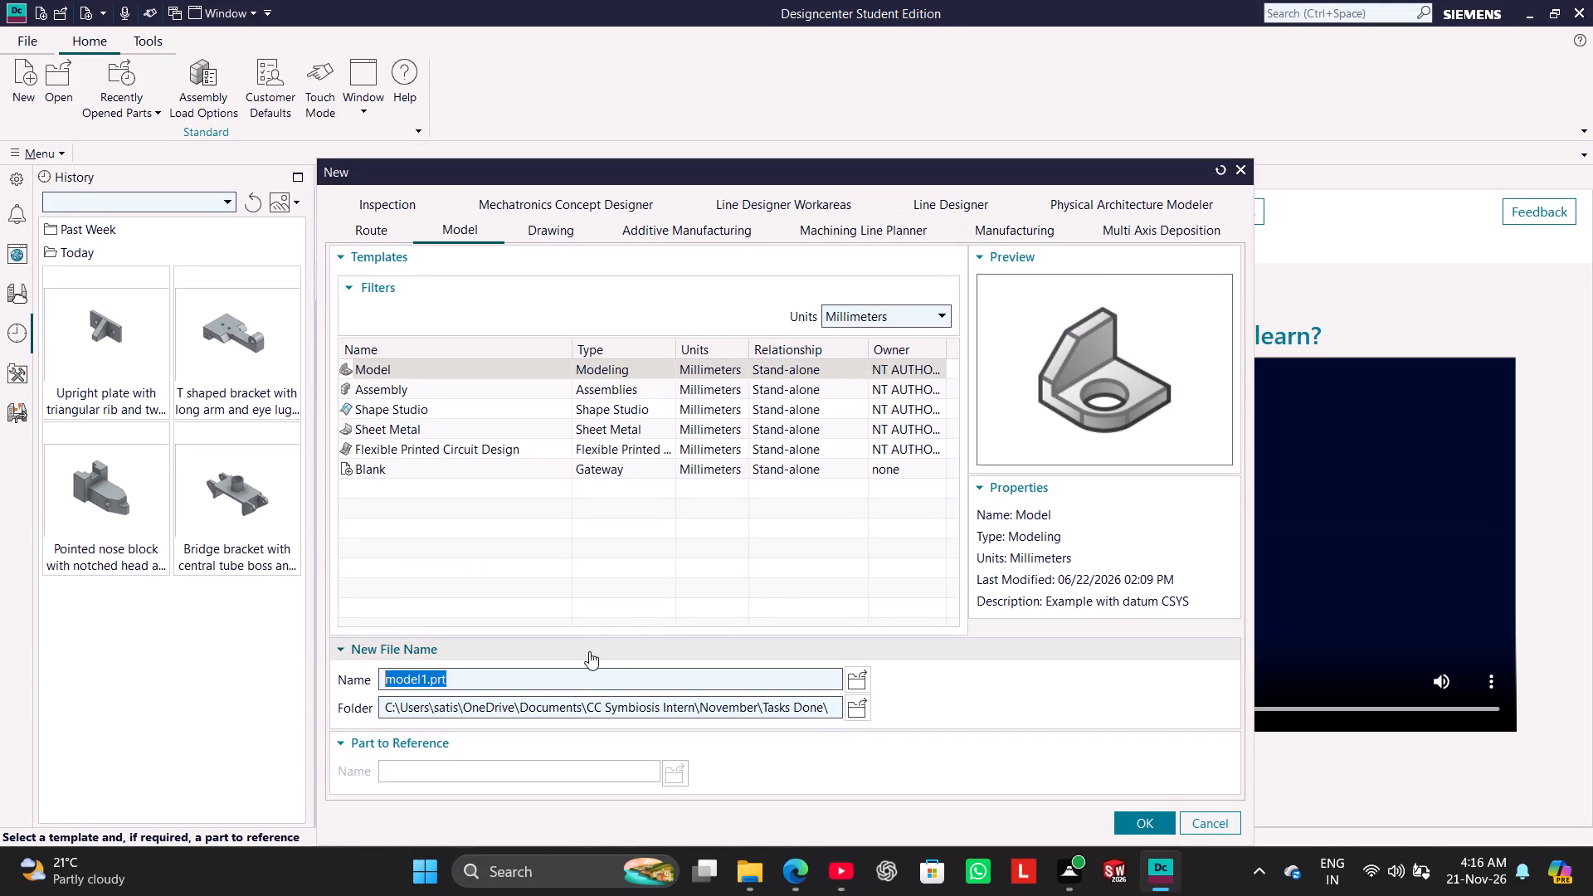
# Name the new millimetre Model part "Hinge bracket on a T shaped flange", copy that shortened name, and create the part.
pyautogui.hotkey('ctrl', 'v')
pyautogui.press('BackSpace')
pyautogui.press('BackSpace')
pyautogui.press('BackSpace')
pyautogui.press('BackSpace')
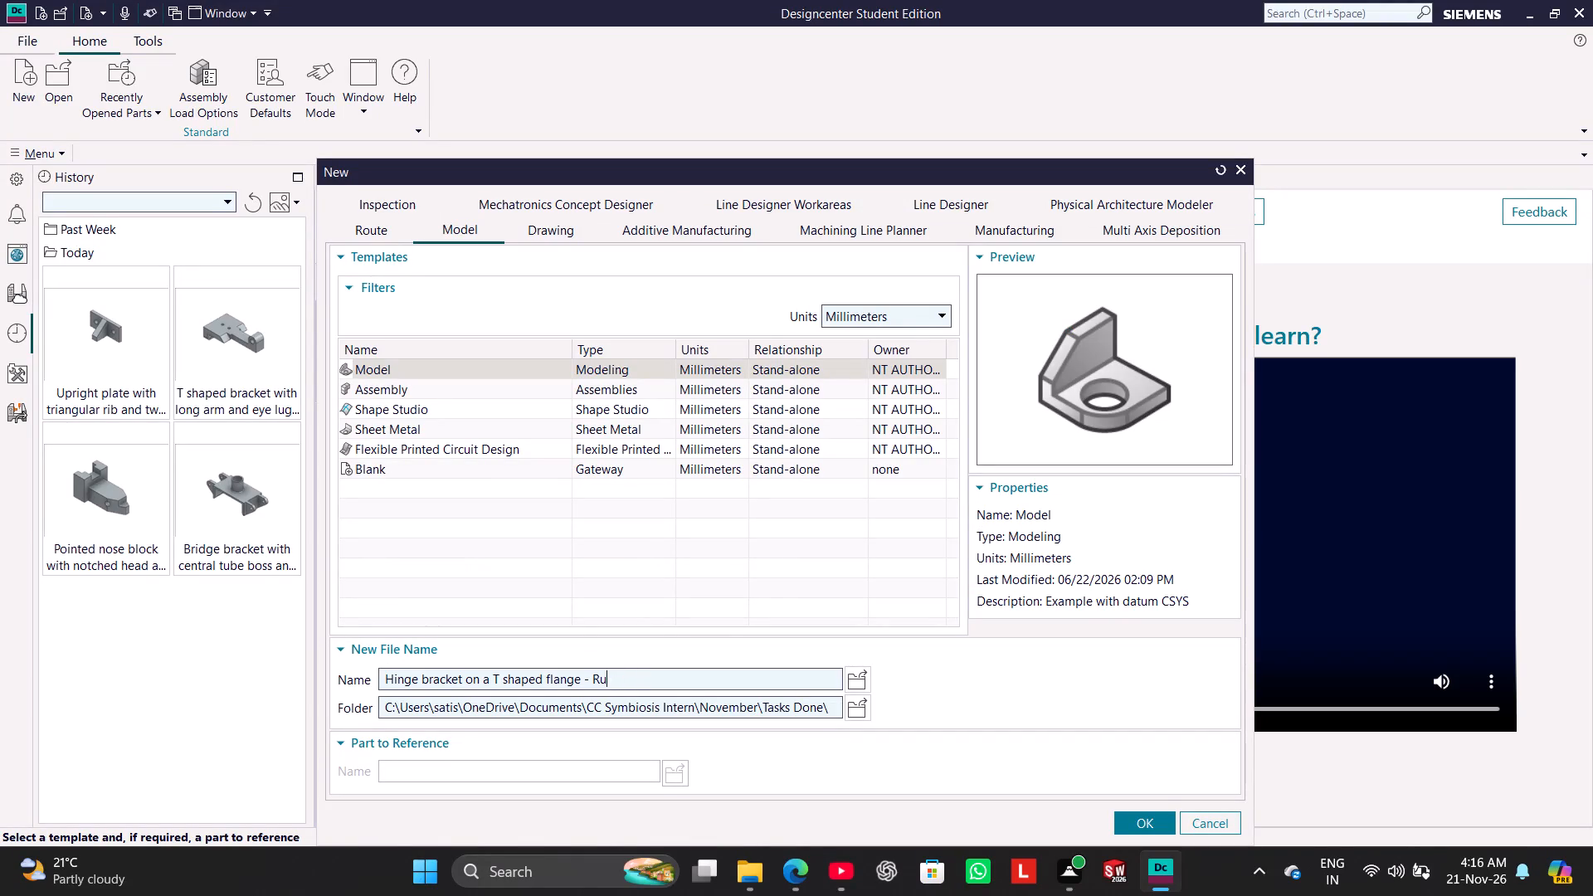
pyautogui.press('BackSpace')
pyautogui.press('BackSpace')
pyautogui.press('BackSpace')
pyautogui.press('BackSpace')
pyautogui.press('BackSpace')
pyautogui.click(564, 675)
pyautogui.doubleClick(563, 675)
pyautogui.hotkey('ctrl', 'c')
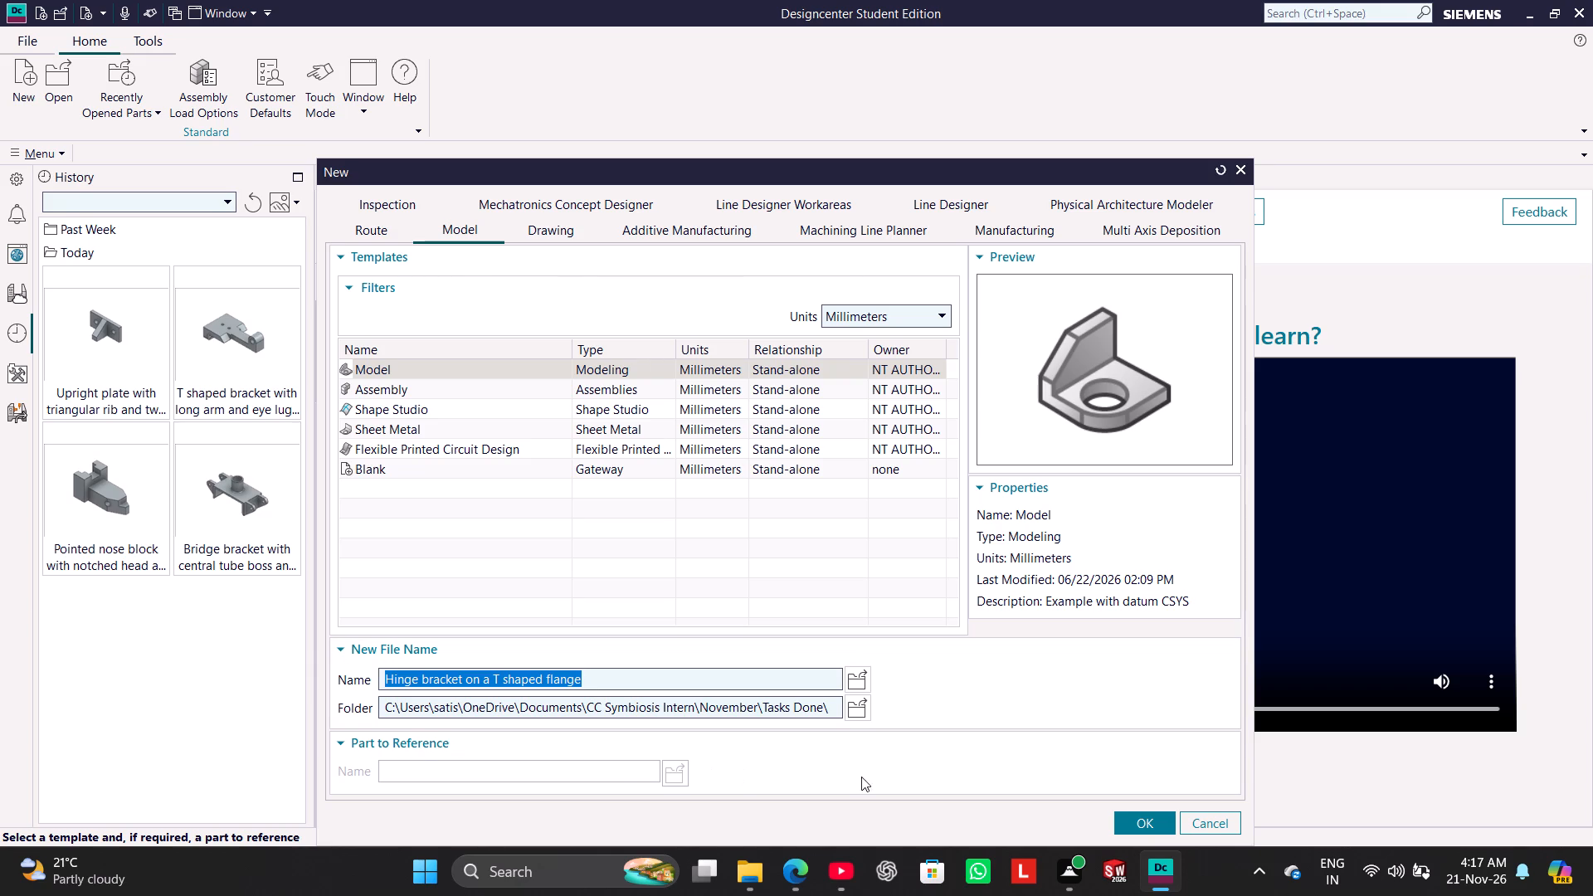
pyautogui.click(1132, 826)
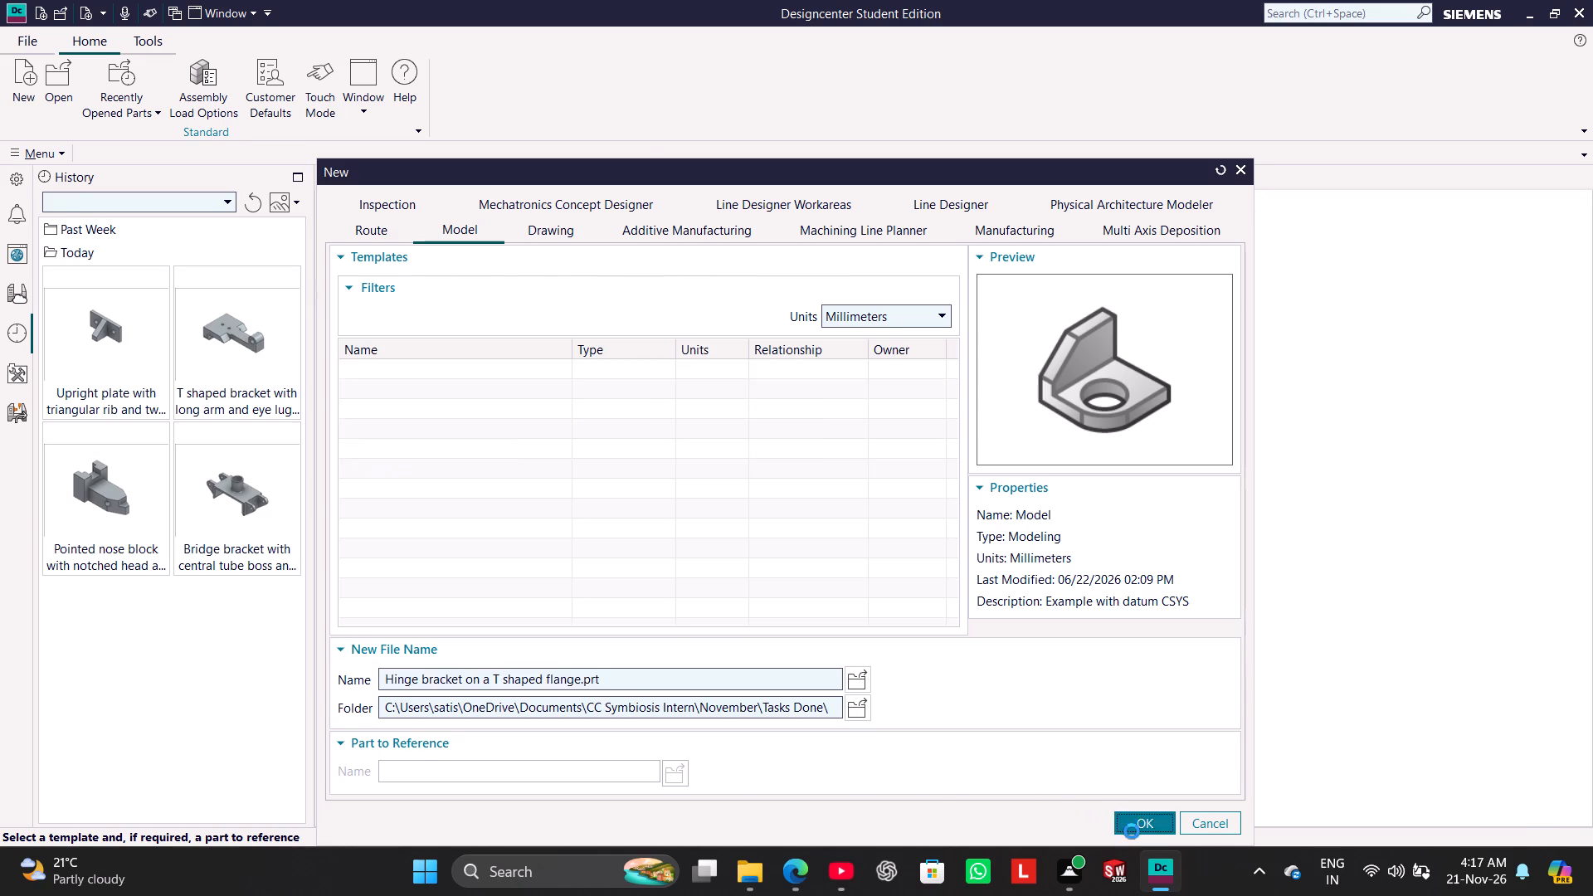
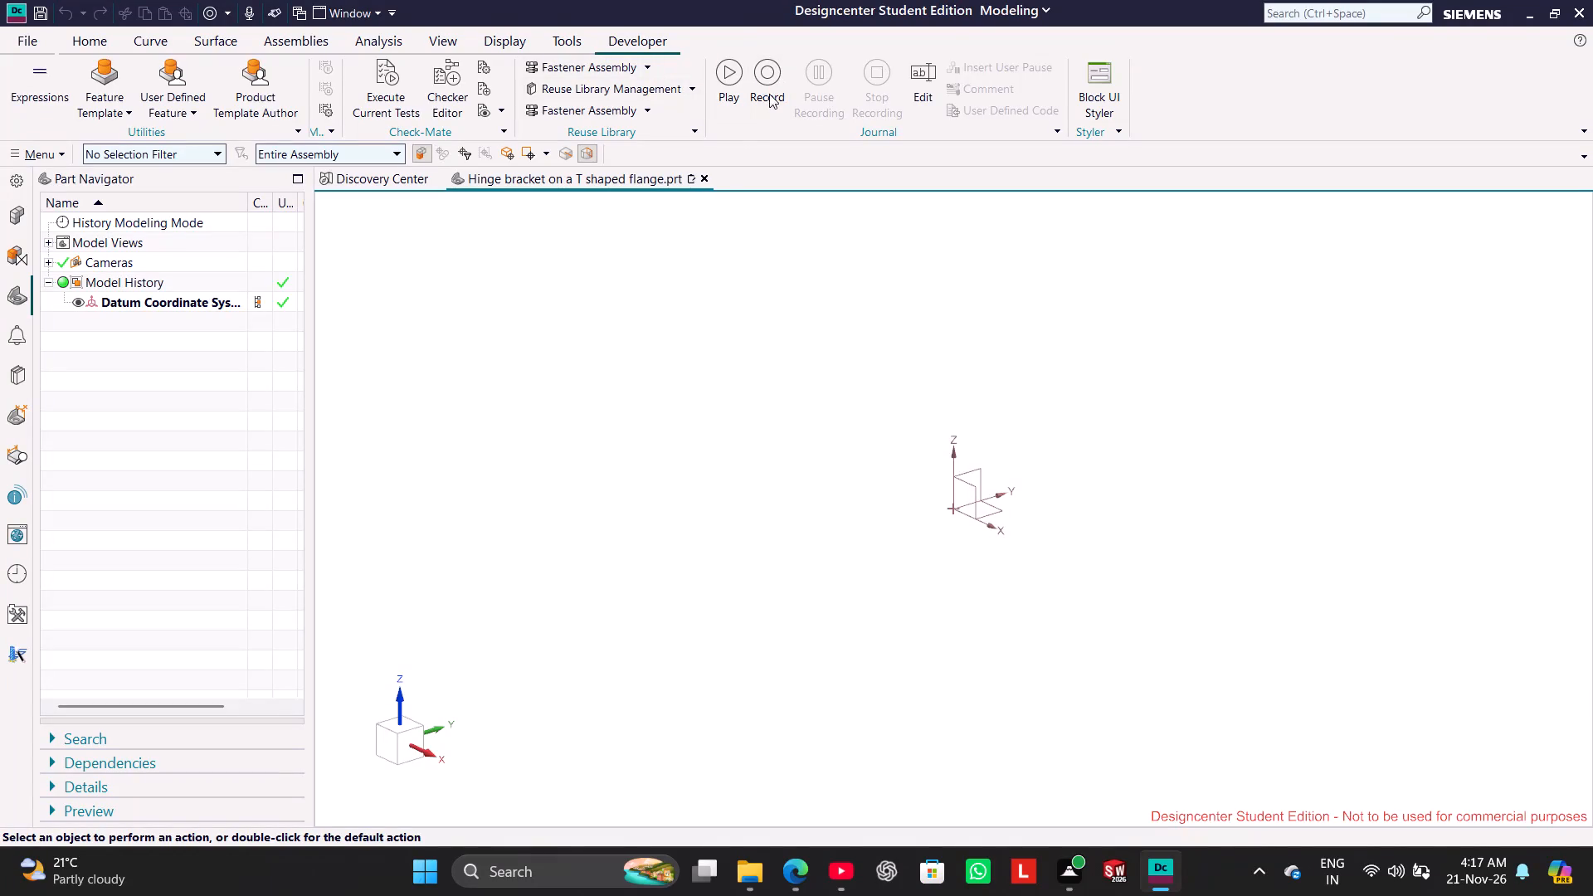
# Start recording a C# journal named "Hinge bracket on a T shaped flange".
pyautogui.click(497, 527)
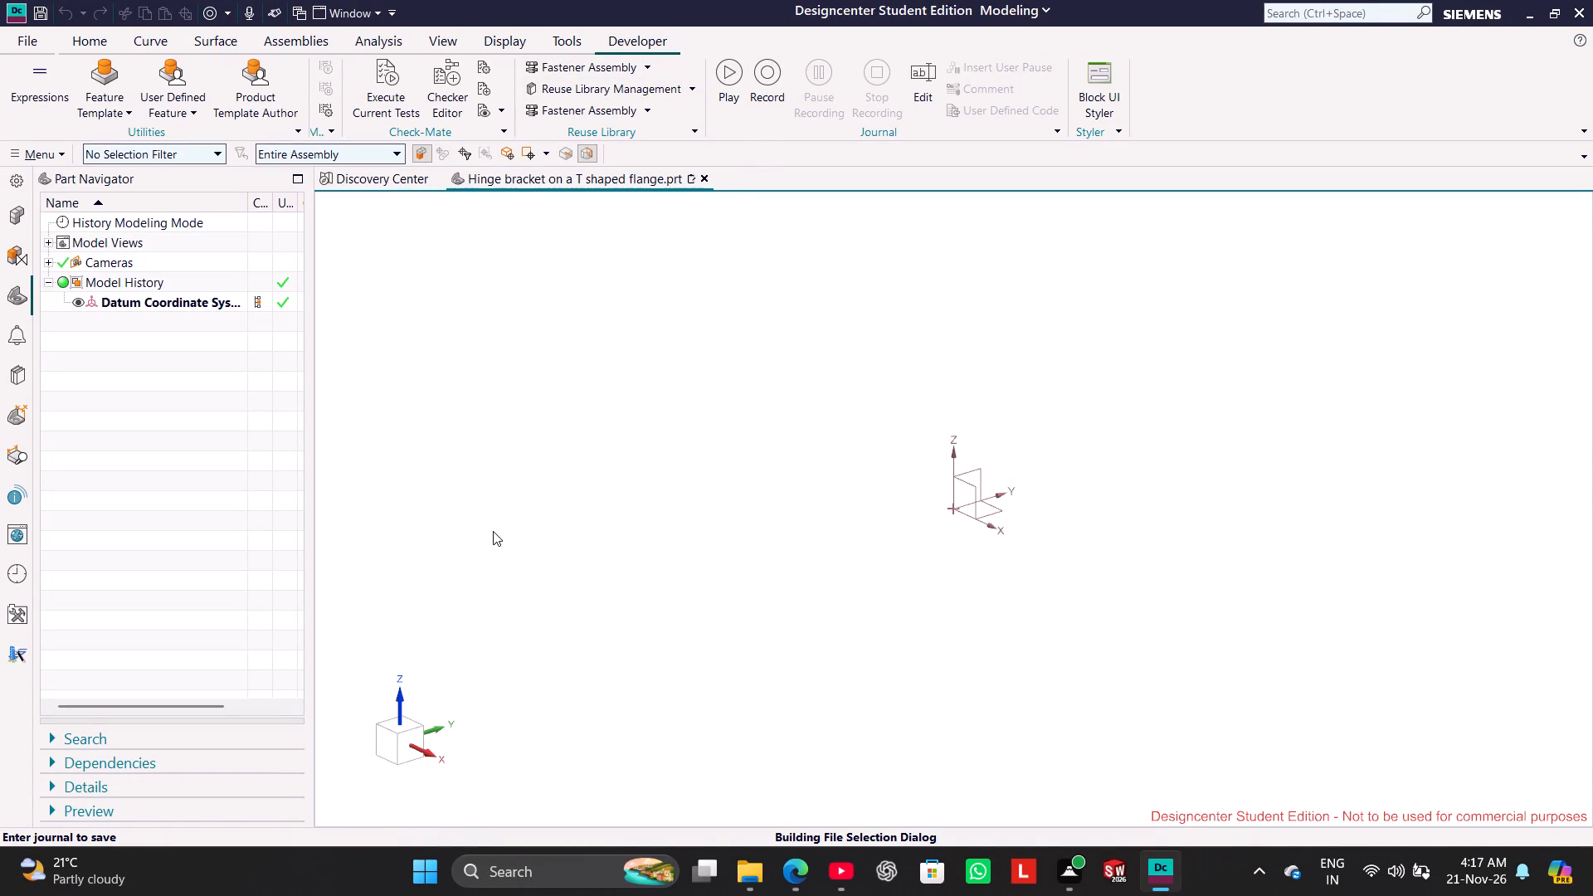
pyautogui.rightClick(385, 431)
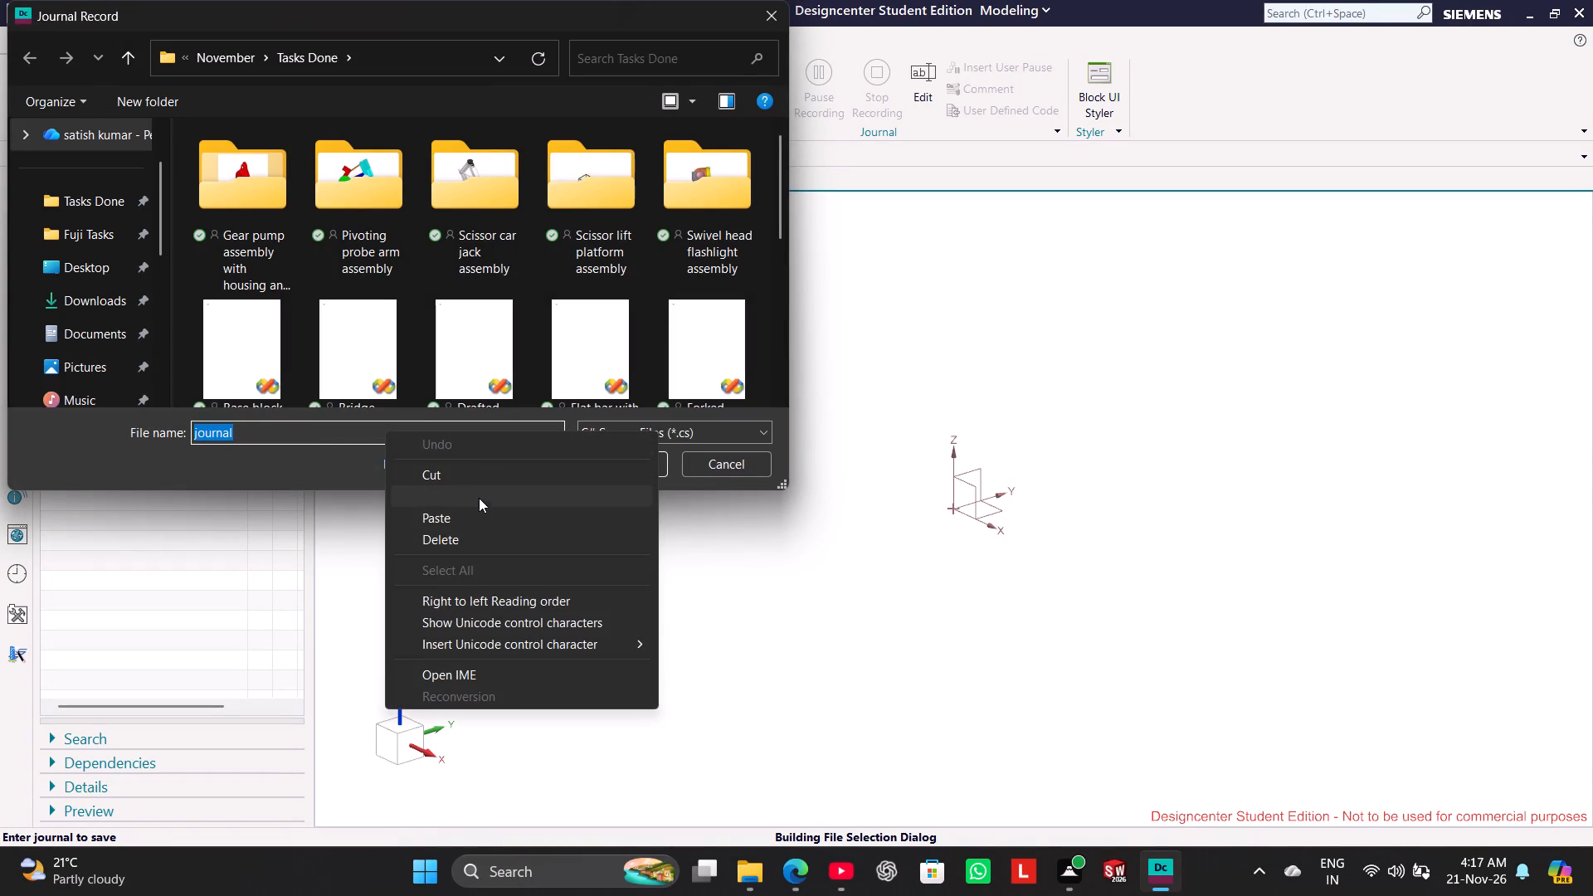
pyautogui.click(479, 514)
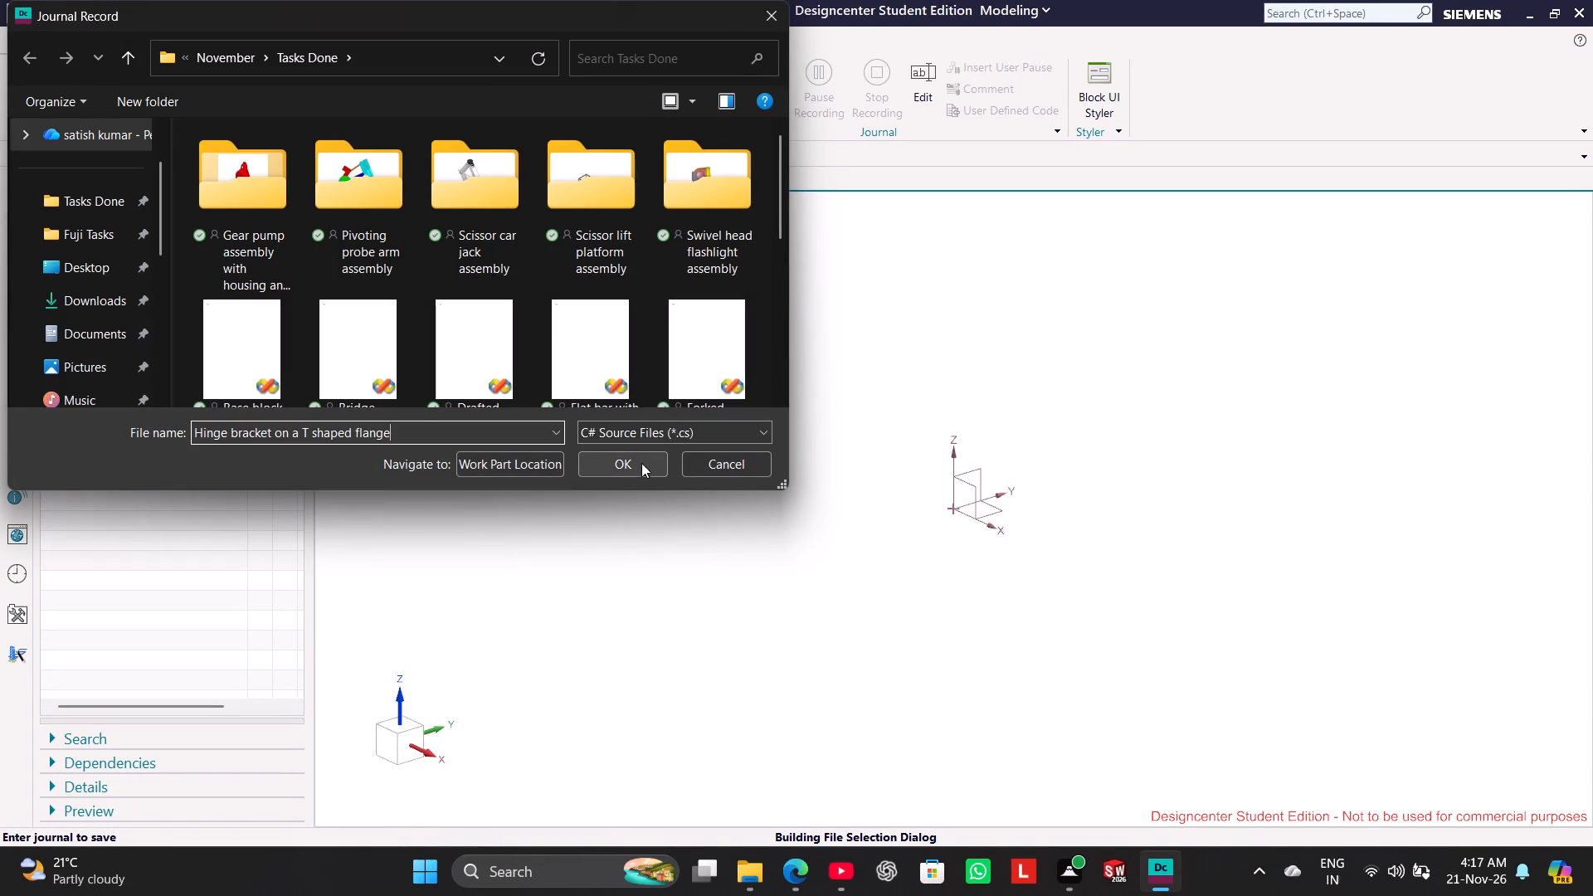
pyautogui.click(636, 470)
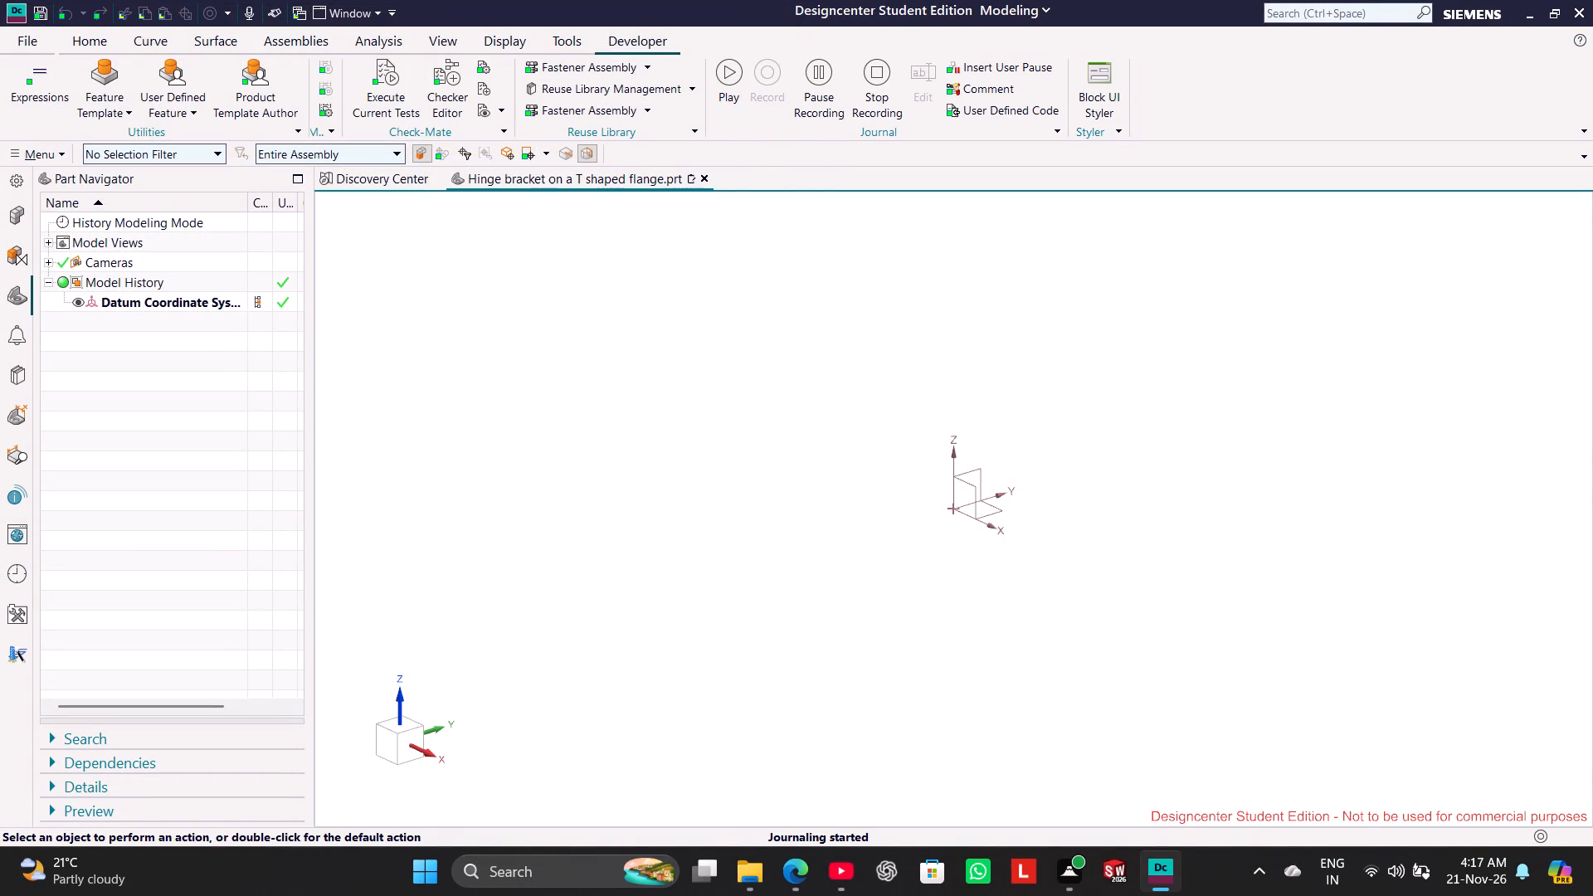
# Create a new sketch on the Front principal plane.
pyautogui.click(87, 37)
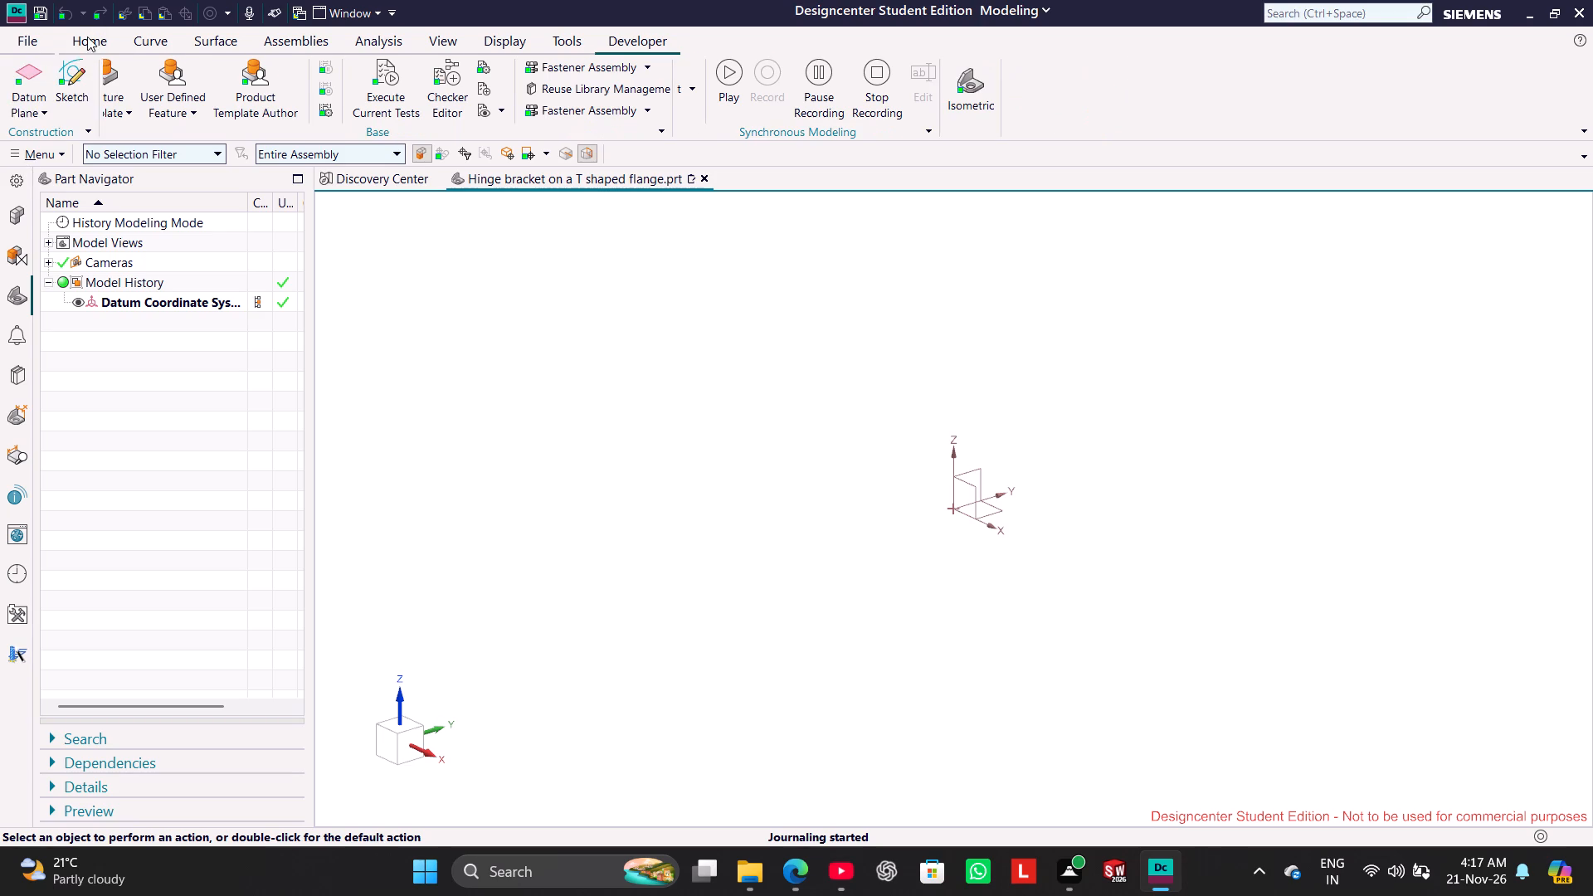
pyautogui.click(69, 81)
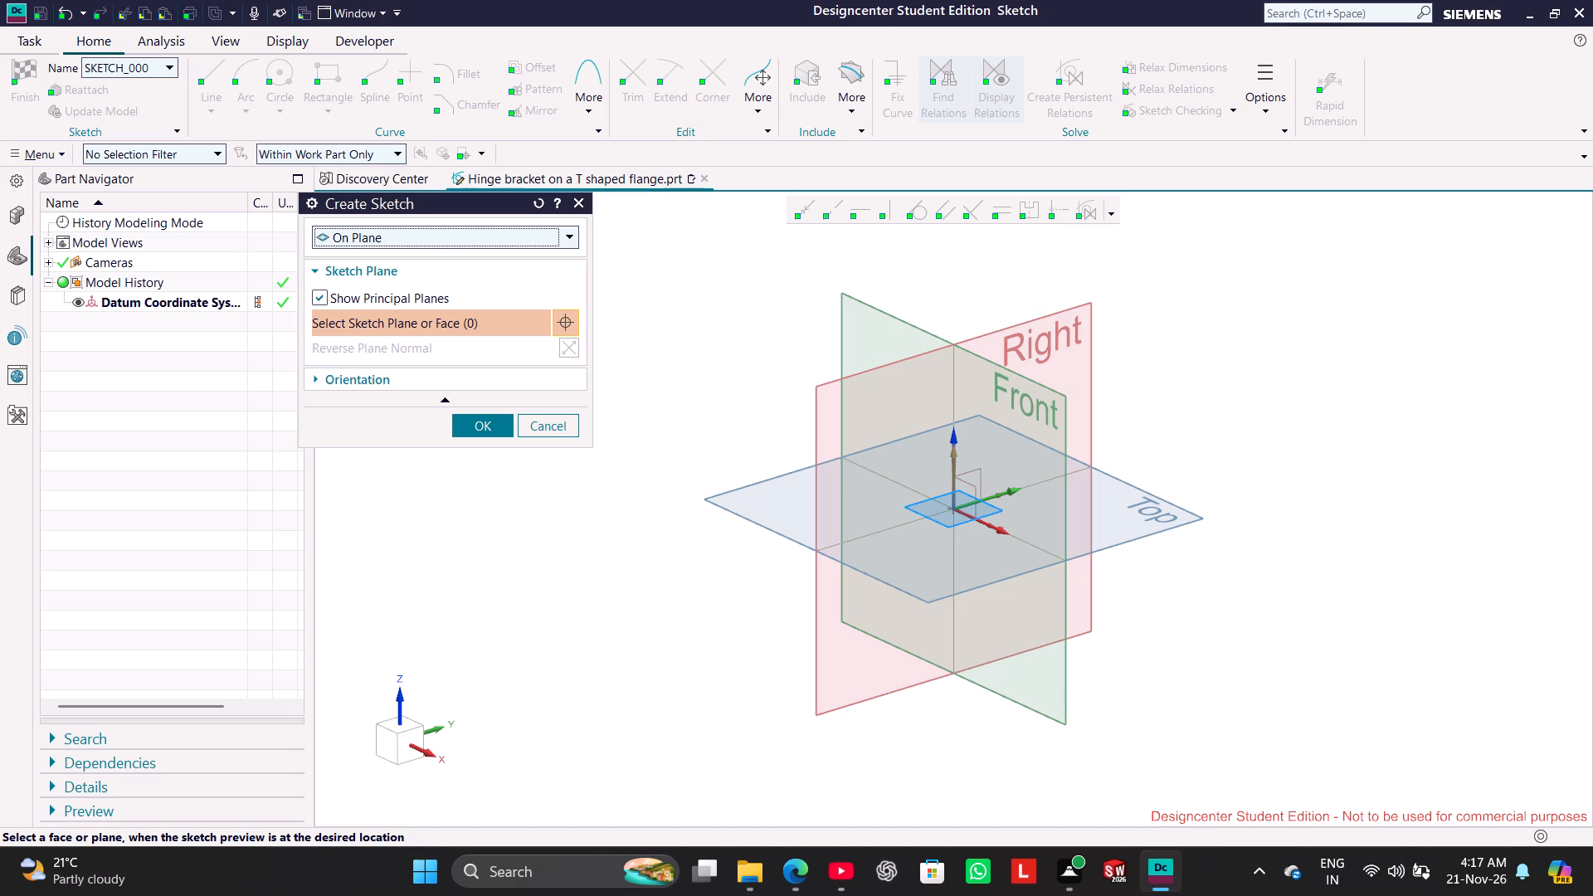
pyautogui.click(879, 315)
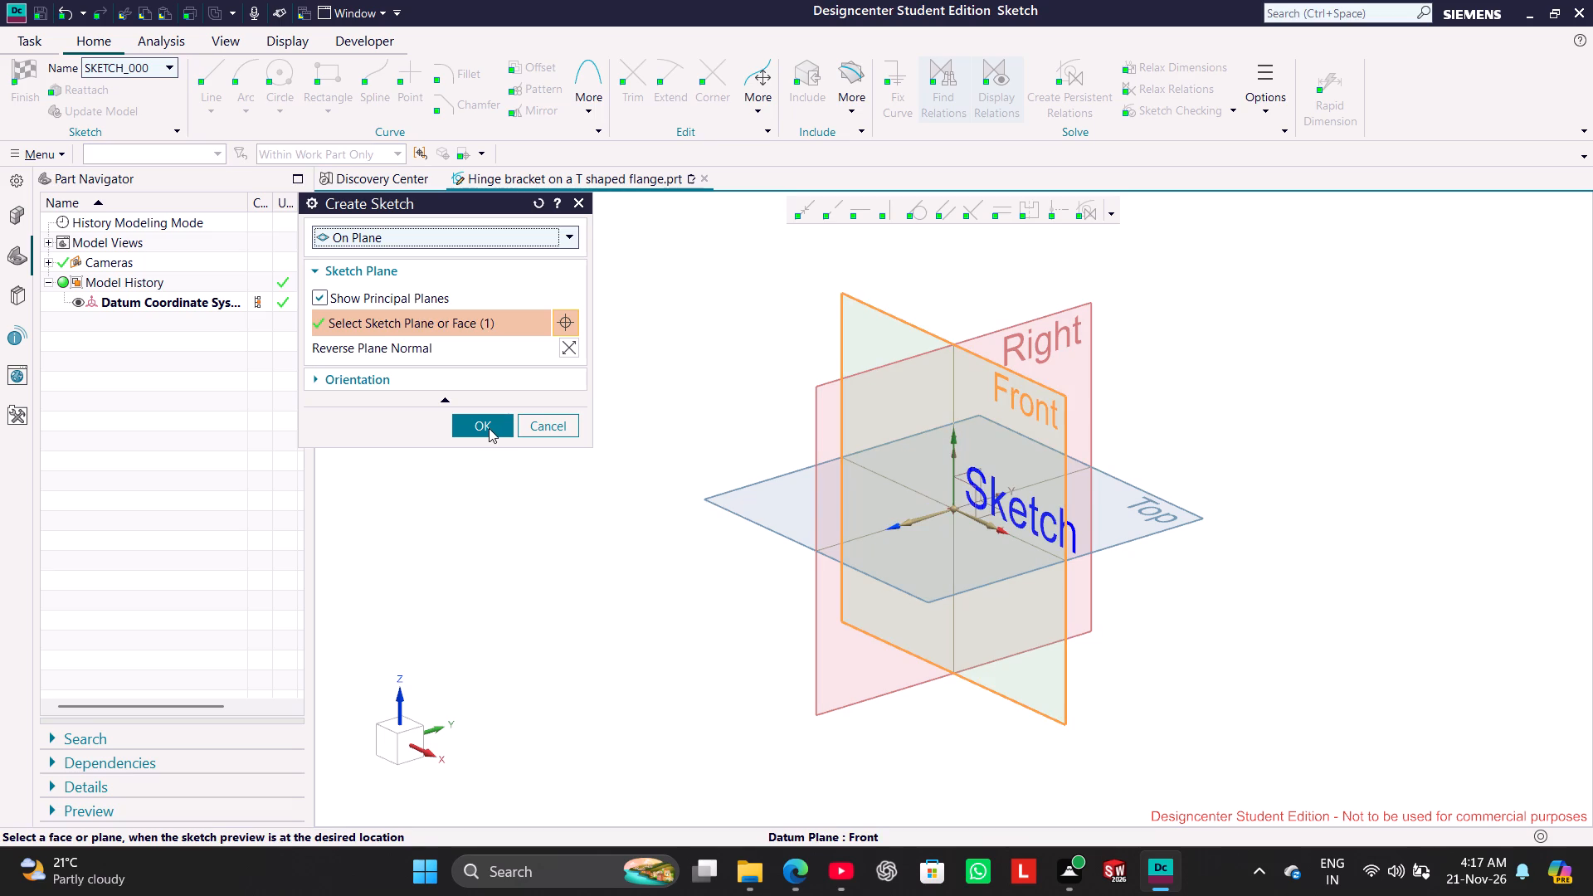
pyautogui.click(489, 428)
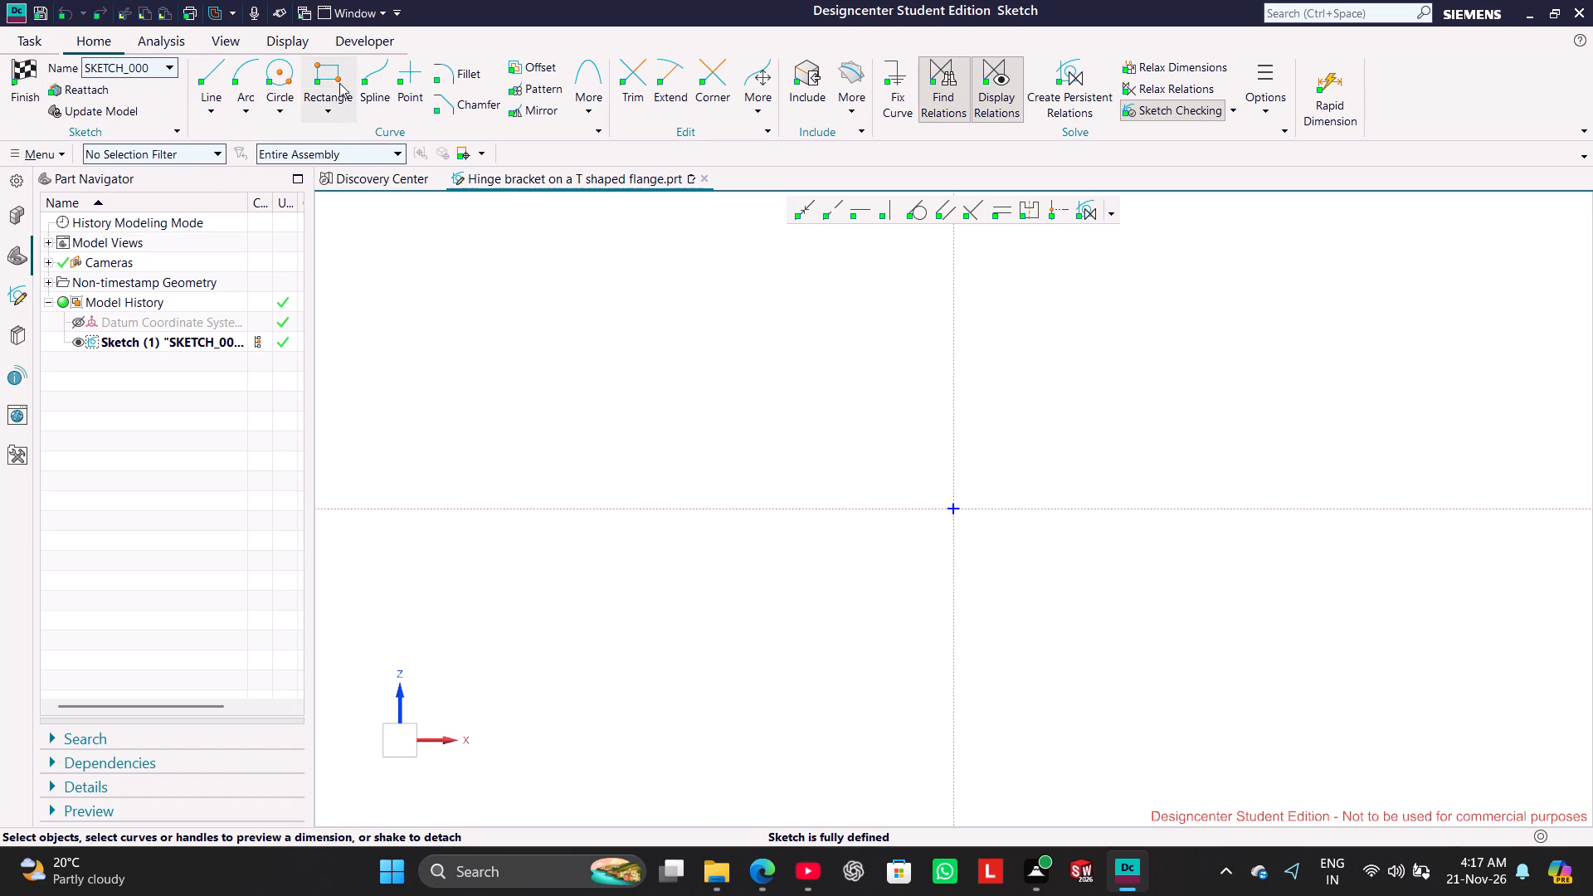
# Sketch a horizontal rectangle from its center at the sketch origin, about 800 mm wide.
pyautogui.click(340, 120)
pyautogui.click(364, 155)
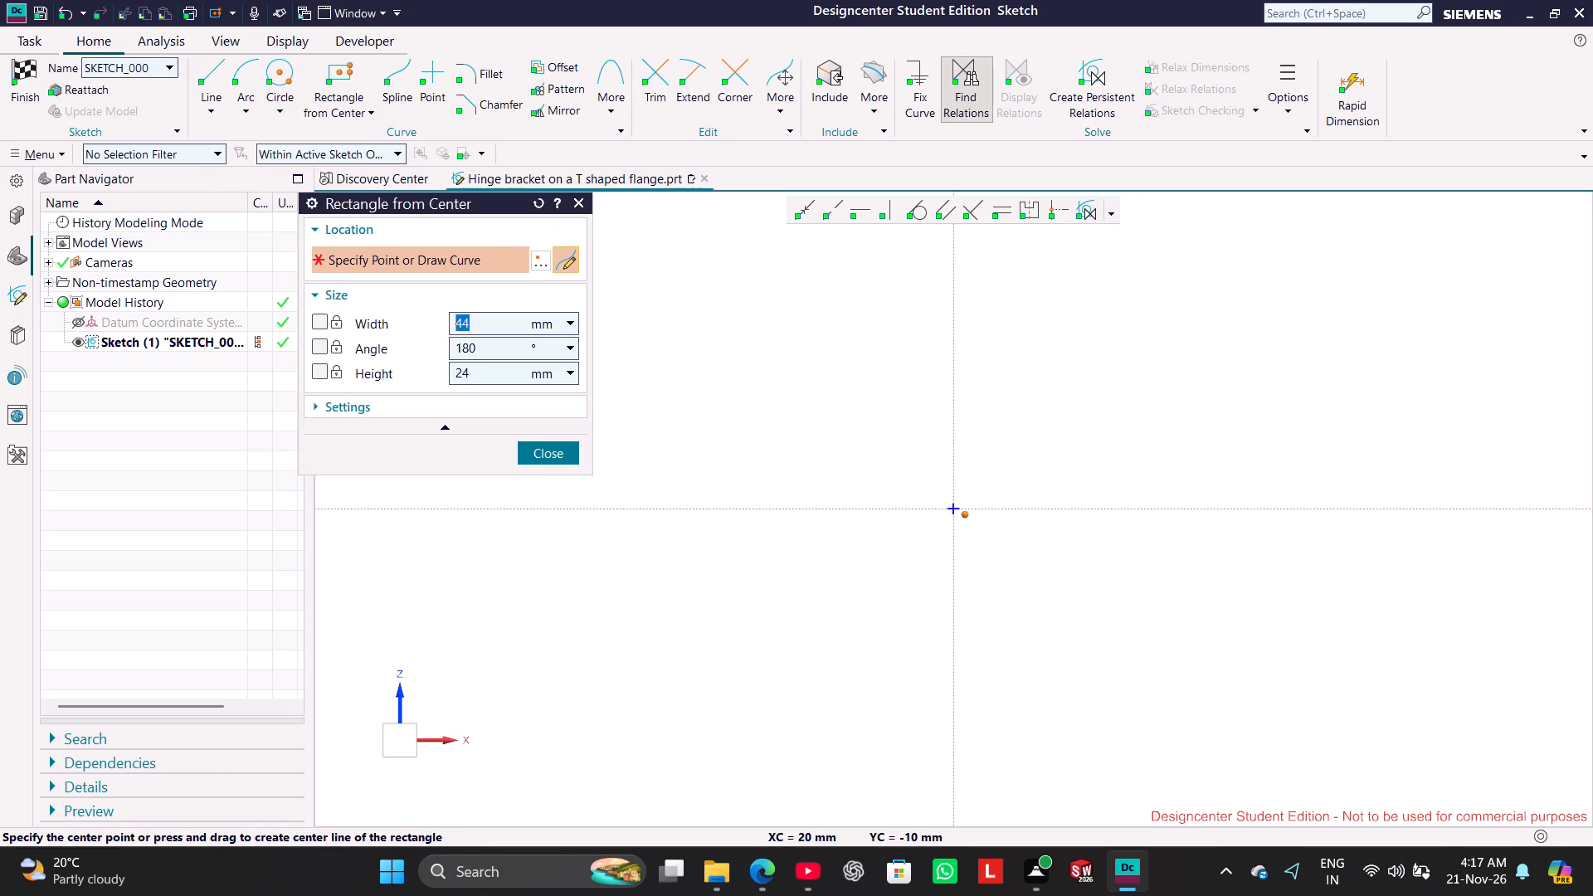
pyautogui.click(956, 509)
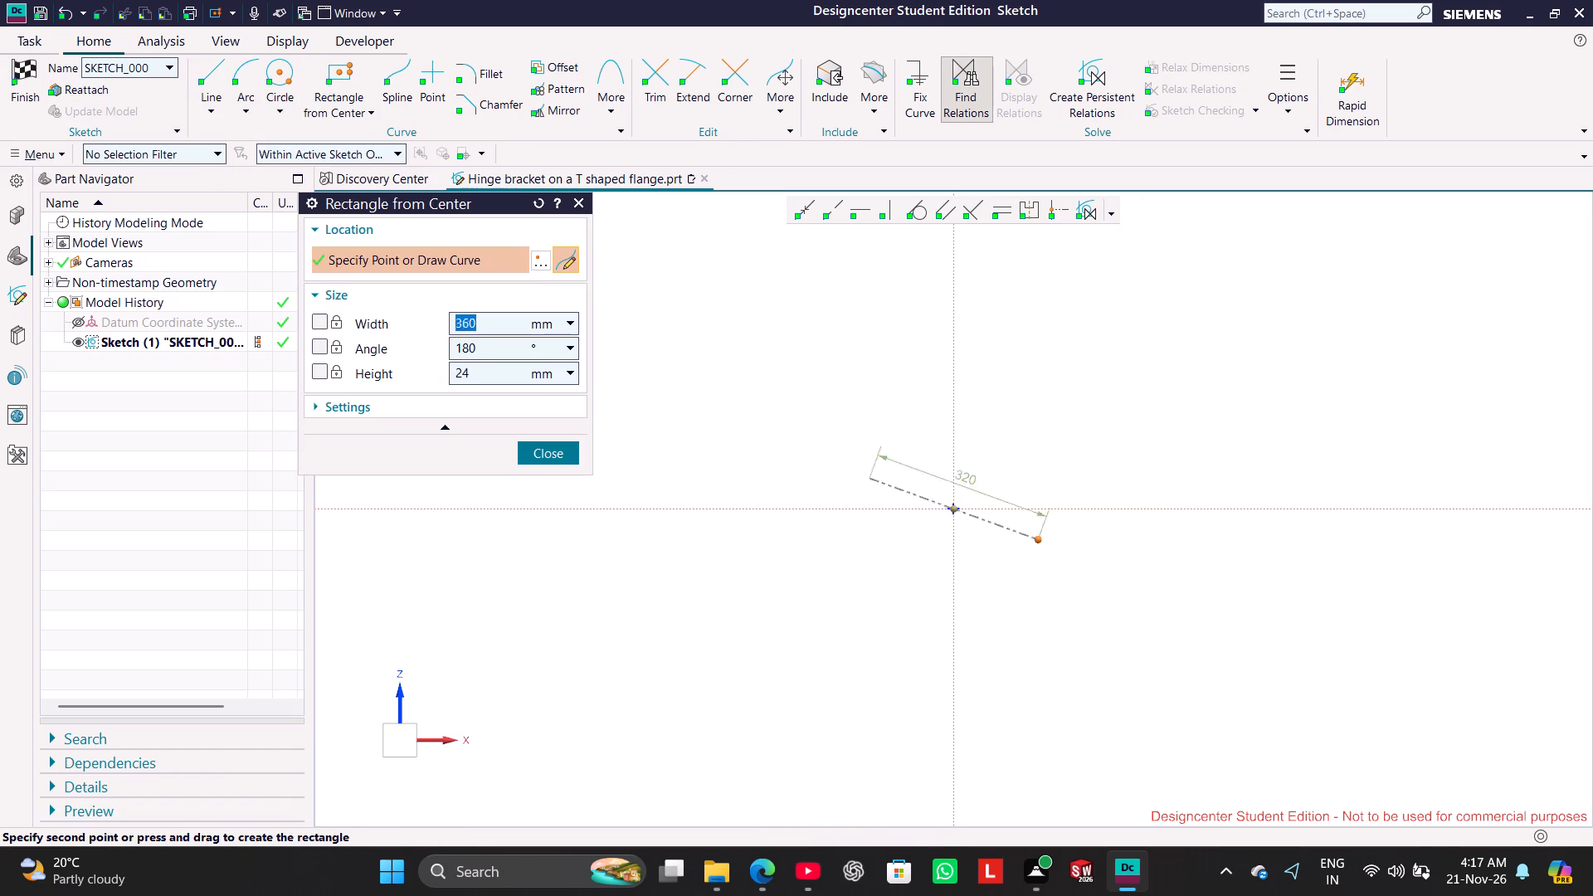
pyautogui.click(1176, 508)
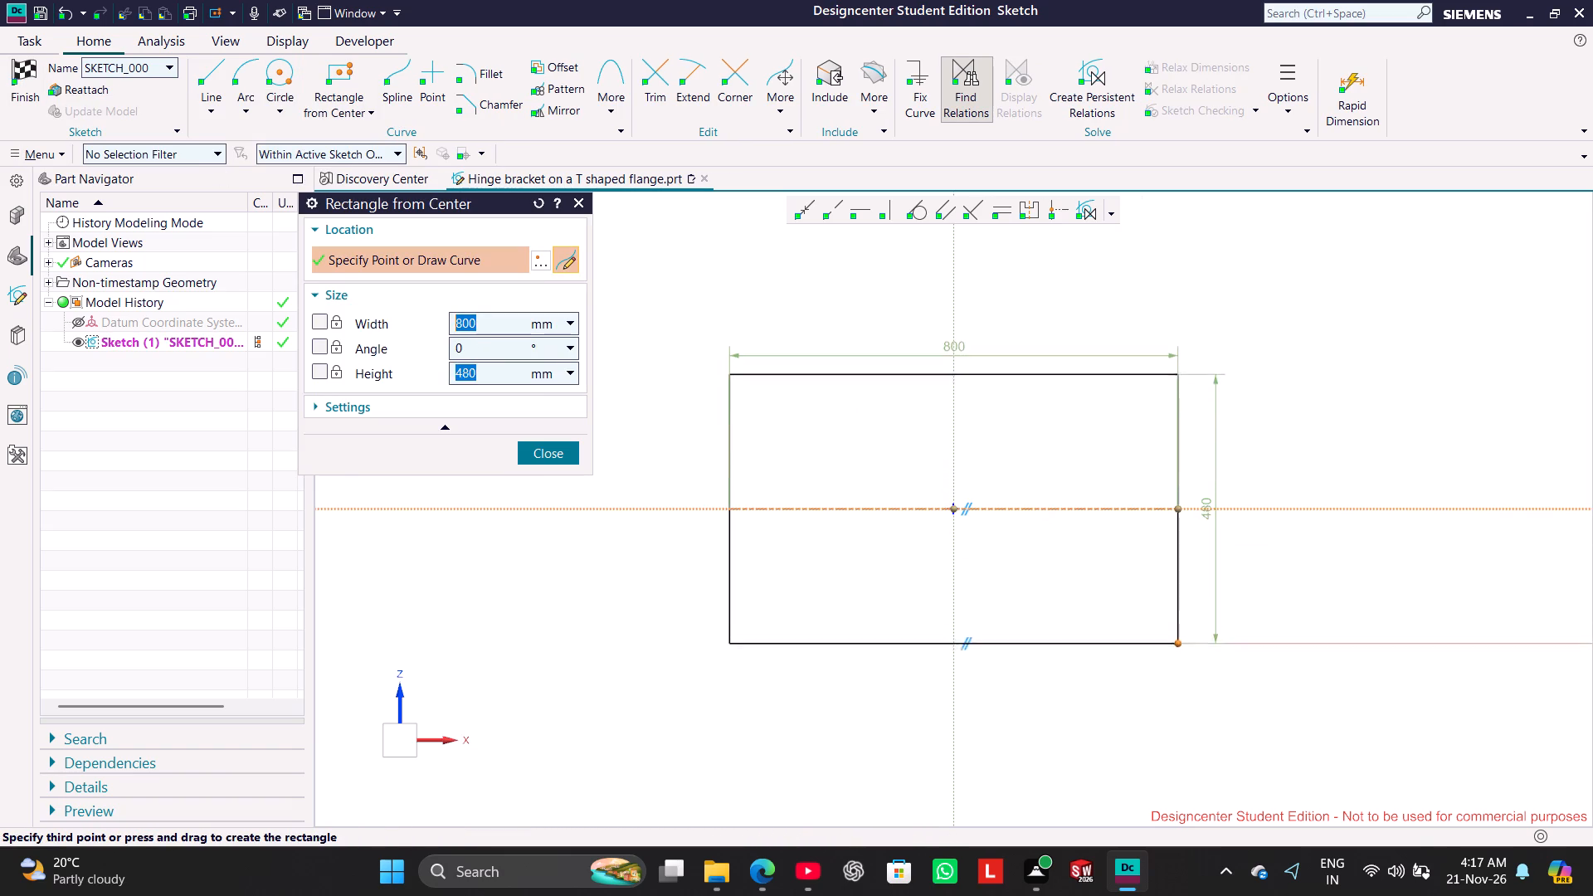
pyautogui.click(1146, 650)
pyautogui.click(572, 445)
# Dimension the rectangle's bottom edge to a 60 mm width, scaling the entire sketch with this first dimension.
pyautogui.click(1005, 650)
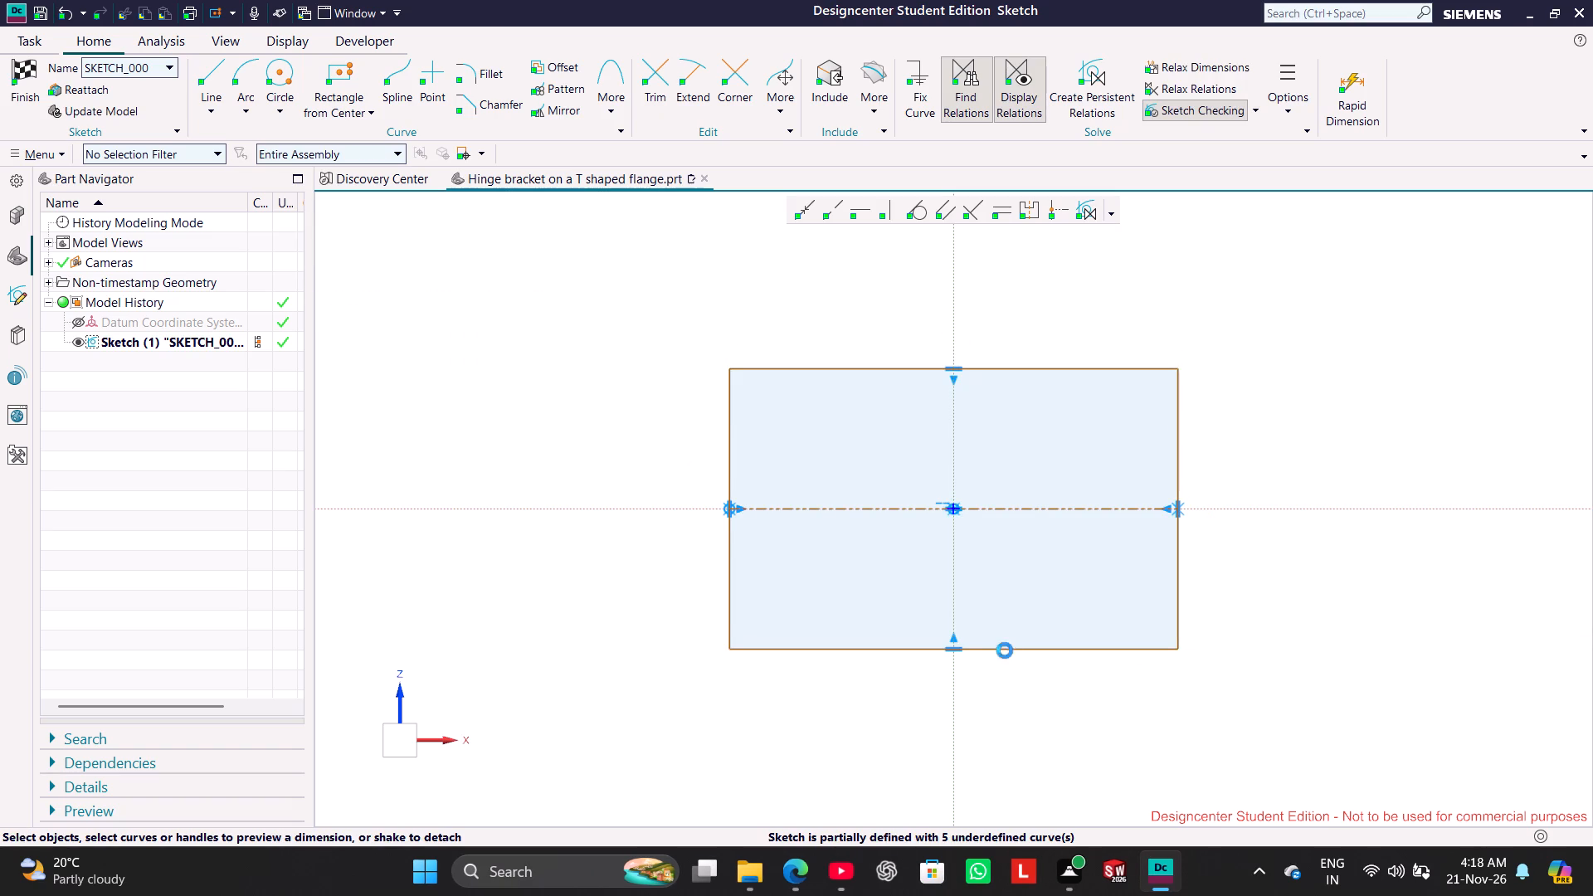
pyautogui.doubleClick(962, 674)
pyautogui.write('60')
pyautogui.press('Return')
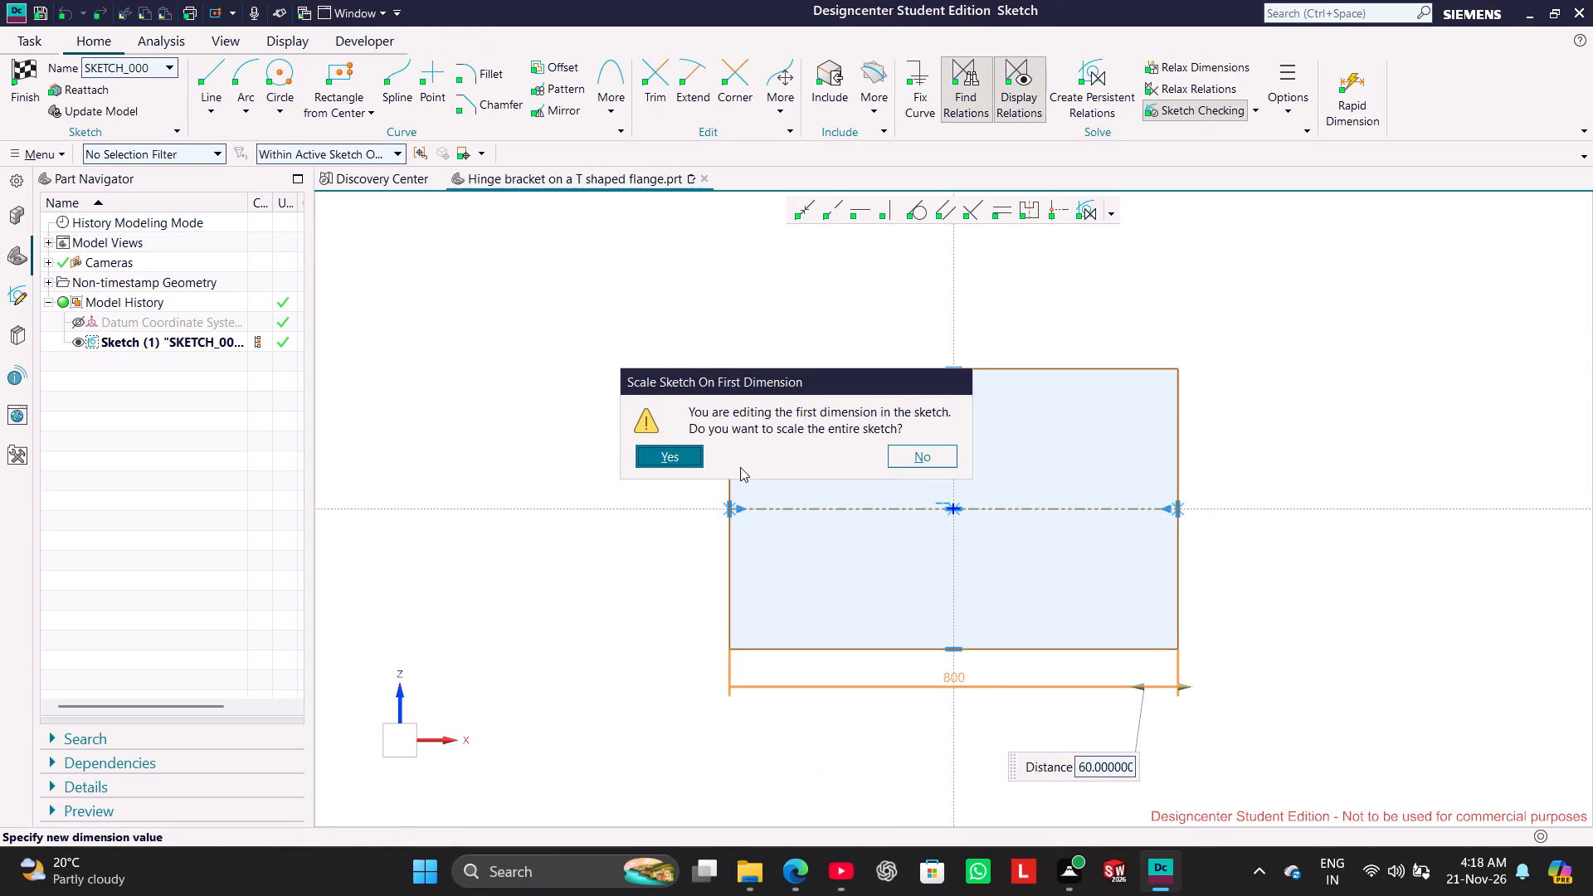
pyautogui.click(685, 465)
pyautogui.scroll(5, 999, 504)
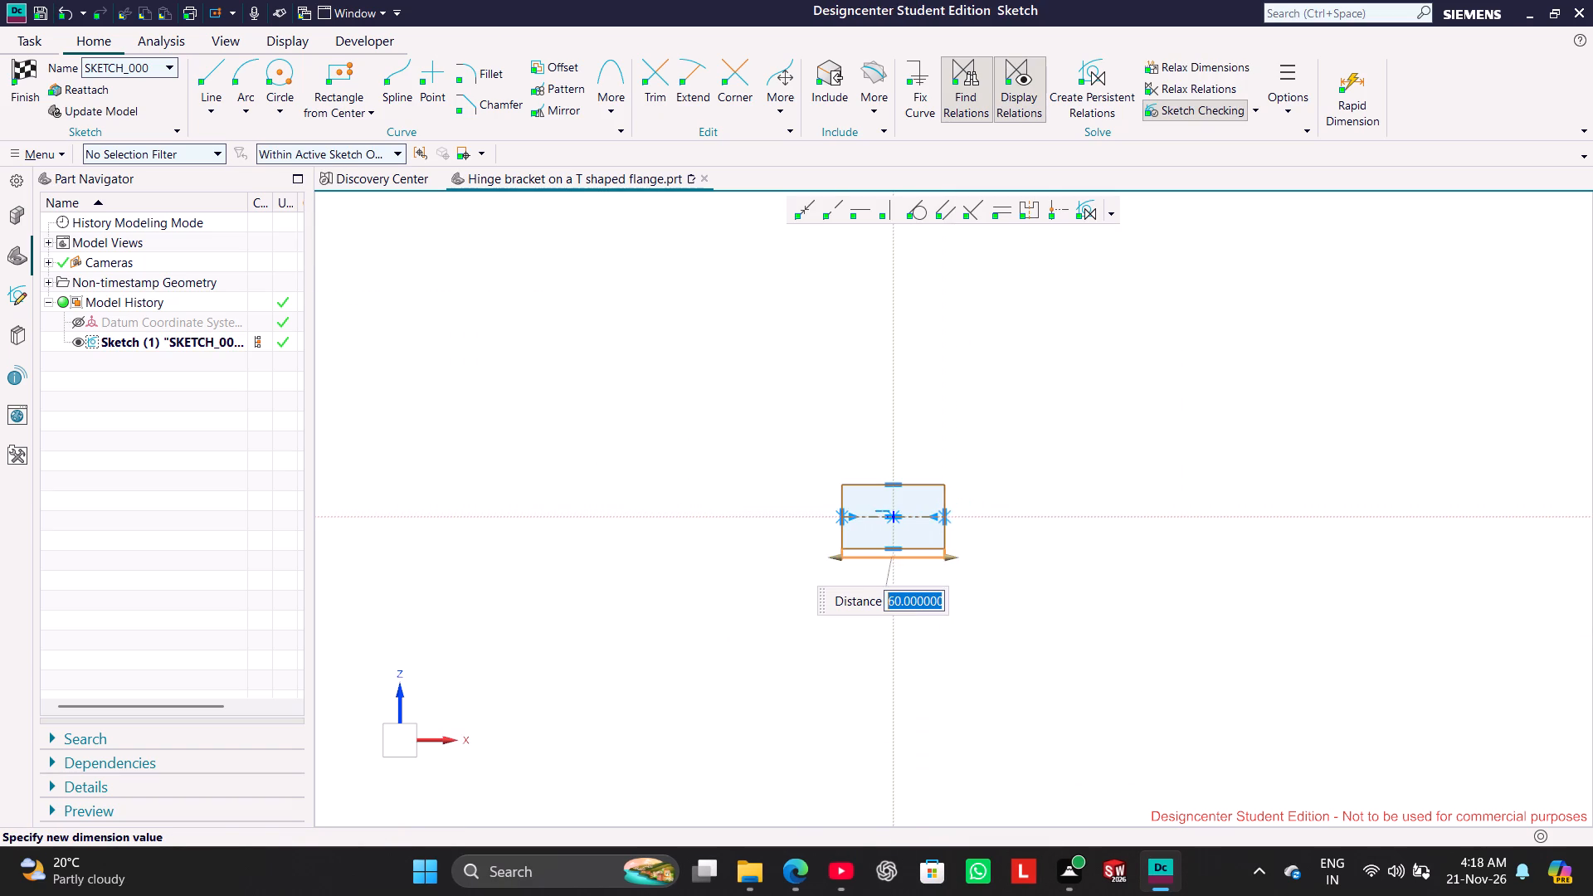
pyautogui.click(626, 470)
# Dimension the rectangle's left edge to a height of 30 mm.
pyautogui.scroll(6, 912, 482)
pyautogui.scroll(1, 824, 601)
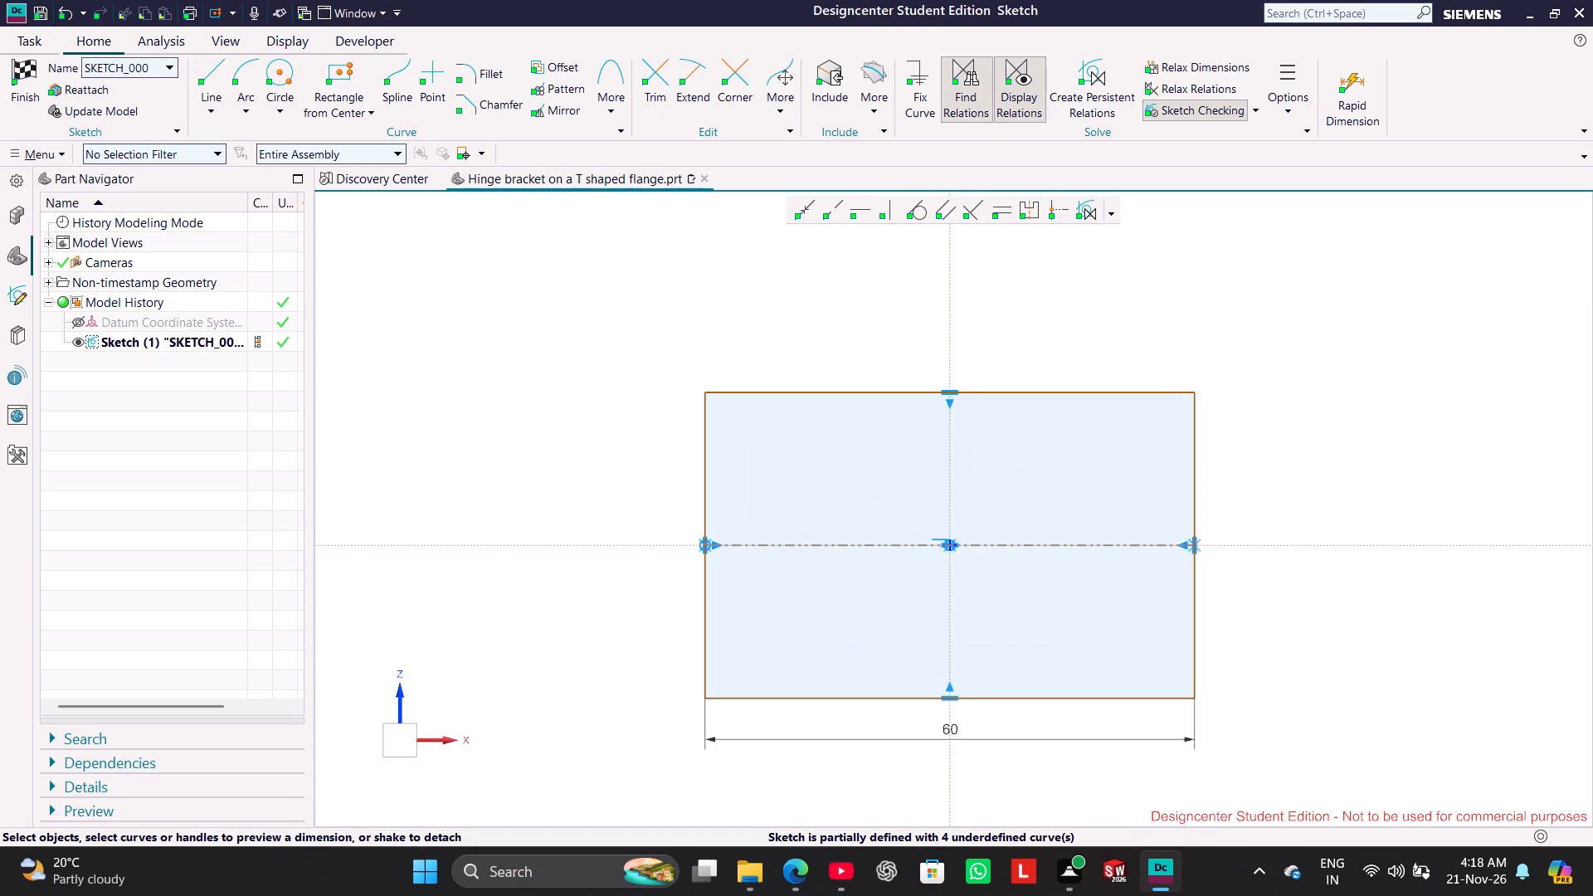
pyautogui.click(700, 444)
pyautogui.doubleClick(671, 548)
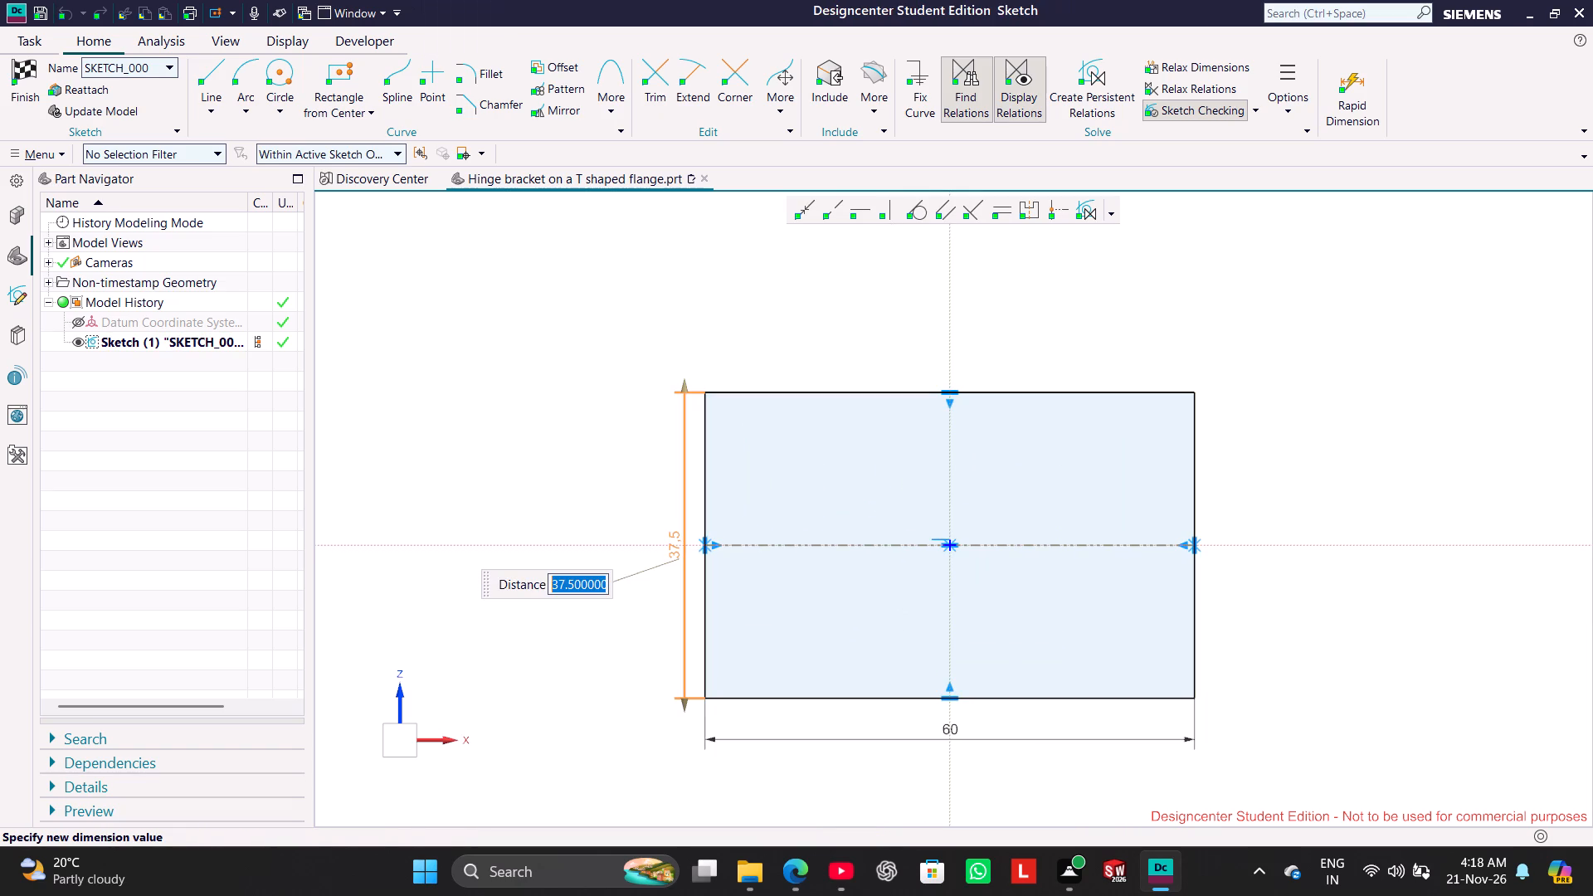
pyautogui.write('30')
pyautogui.press('Return')
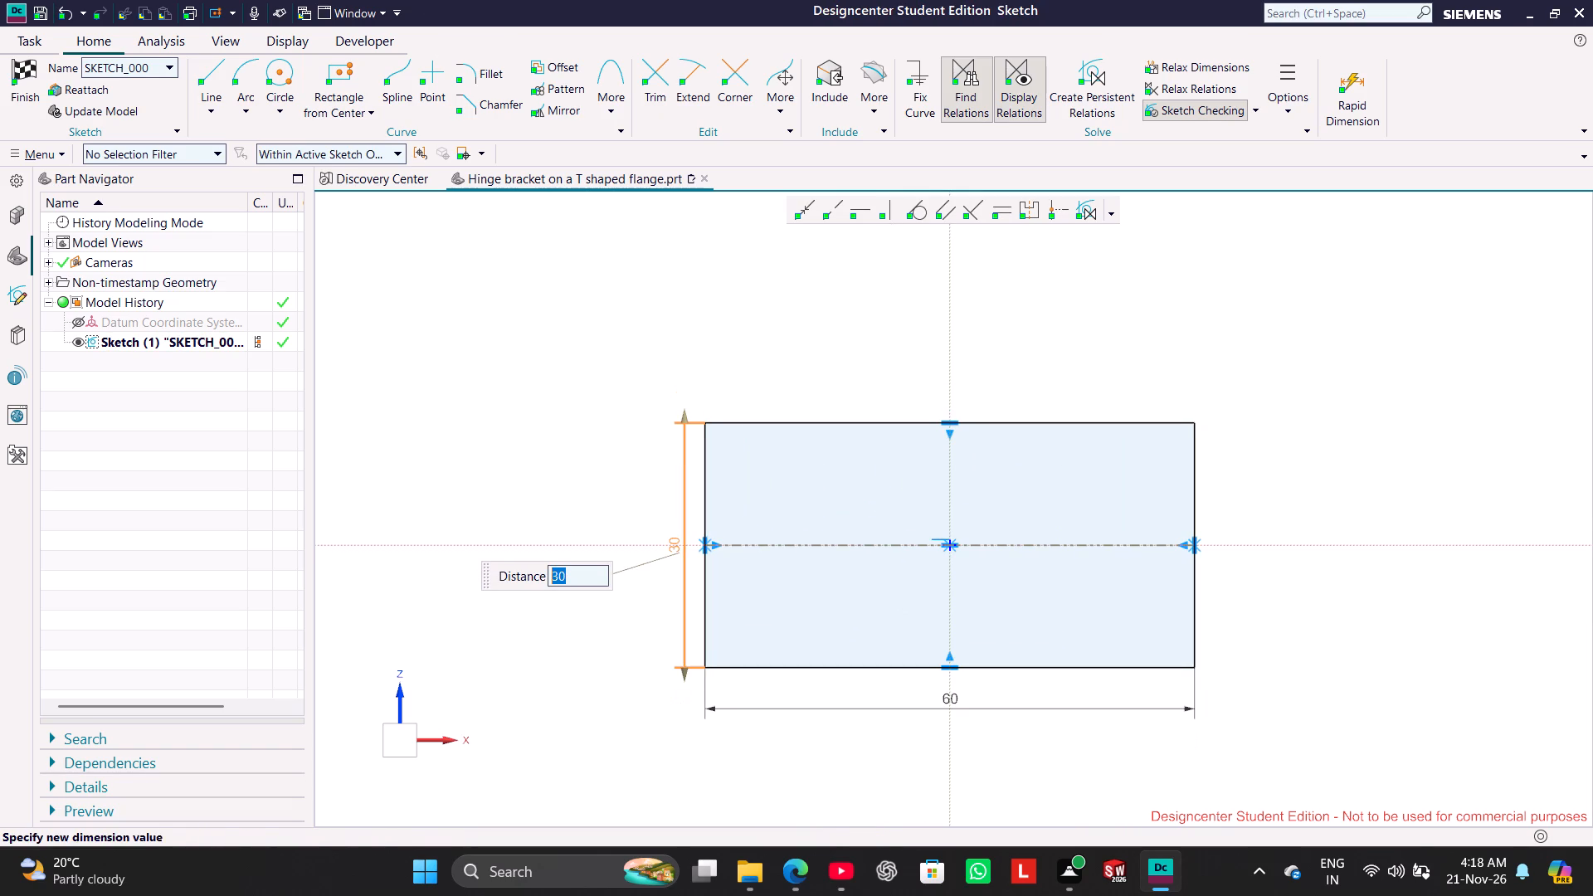
pyautogui.click(611, 435)
pyautogui.click(512, 410)
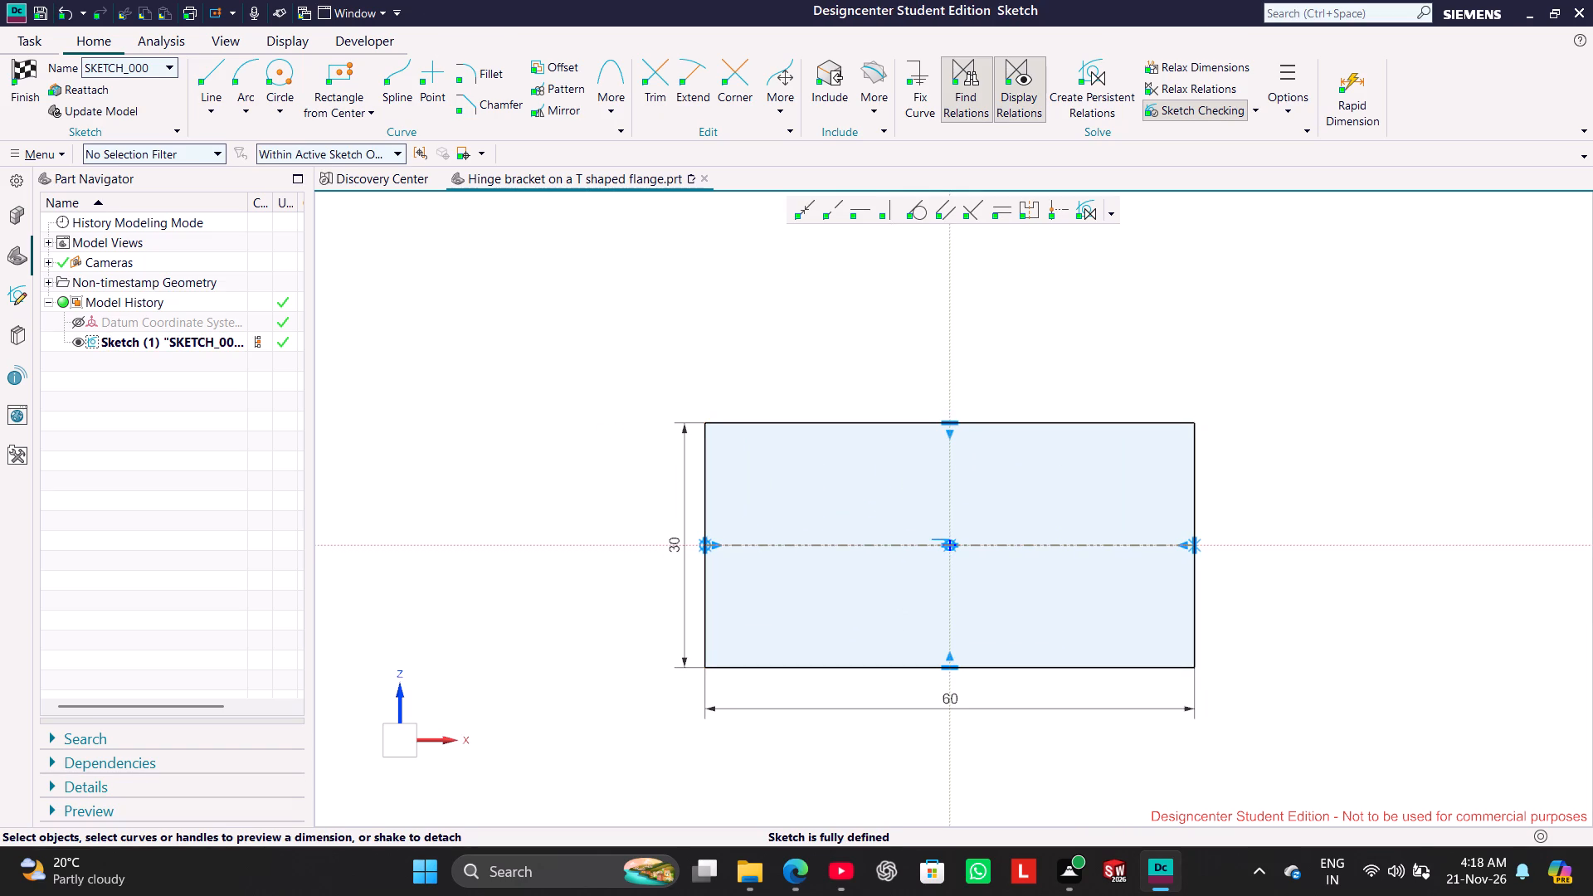
# Fillet the rectangle's upper-right corner with a radius of 8 mm.
pyautogui.click(480, 72)
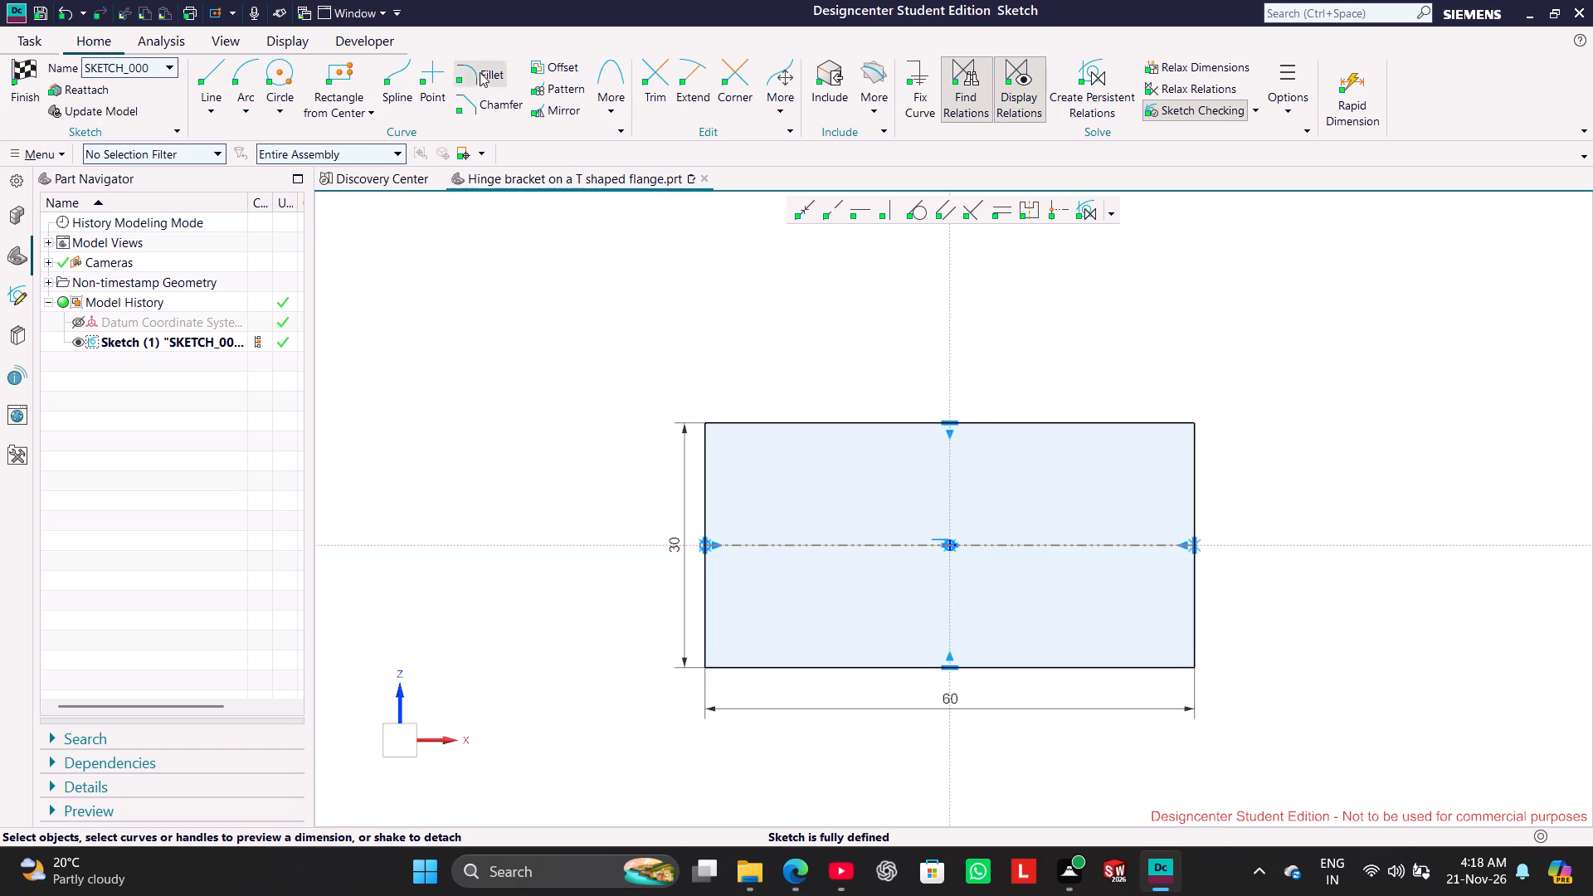
pyautogui.click(1195, 428)
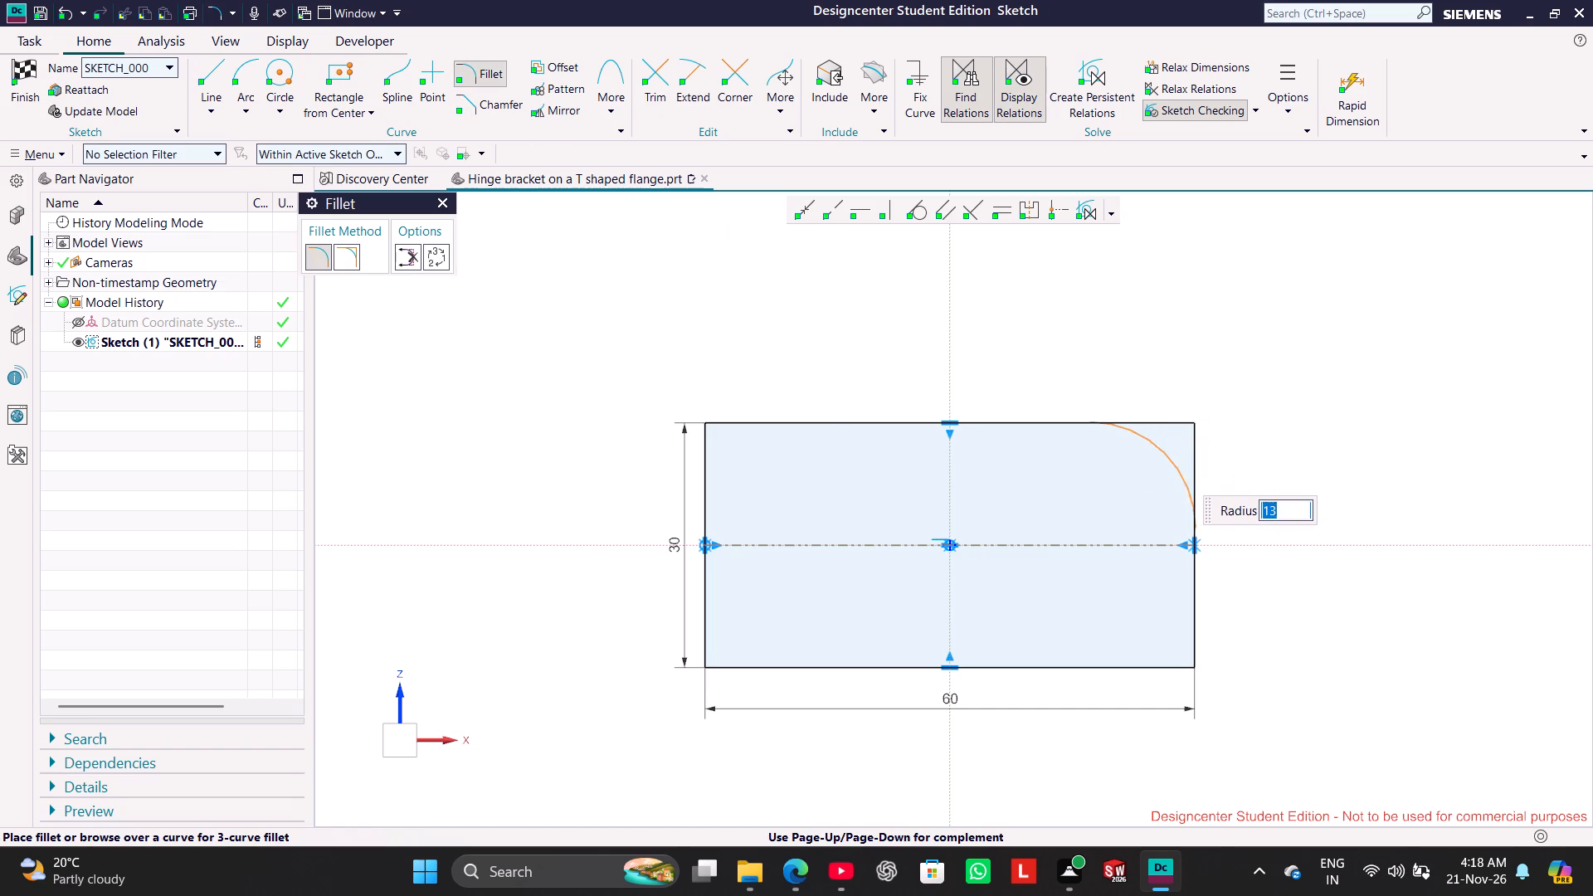
pyautogui.press('8')
pyautogui.press('Return')
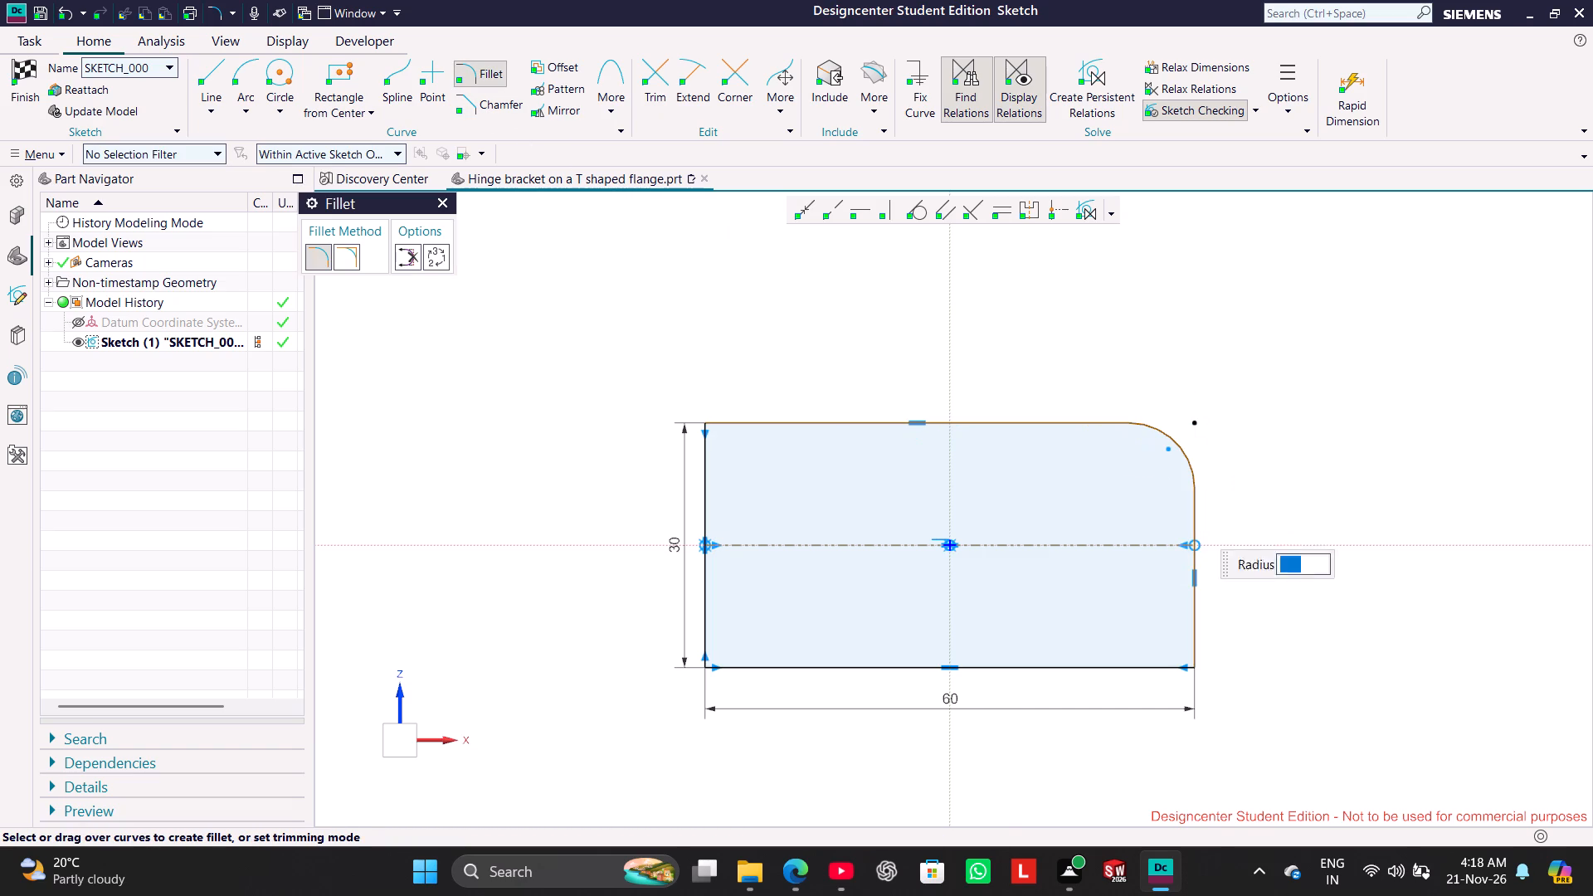
# Add freehand fillets to the rectangle's lower-right, lower-left and upper-left corners, and finish filleting.
pyautogui.click(1196, 668)
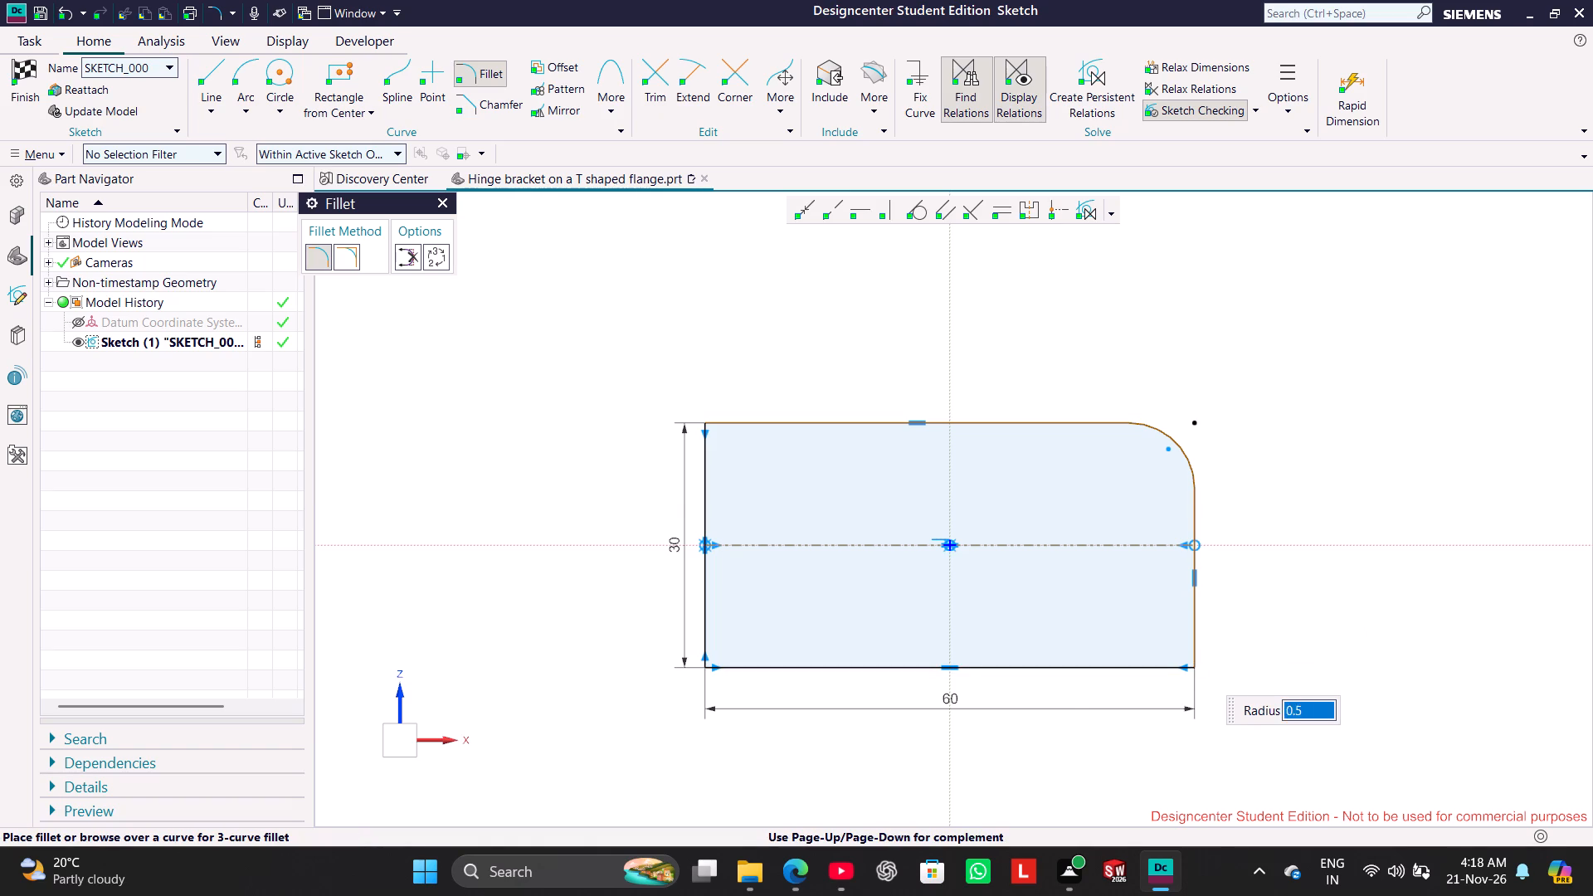
pyautogui.click(1158, 621)
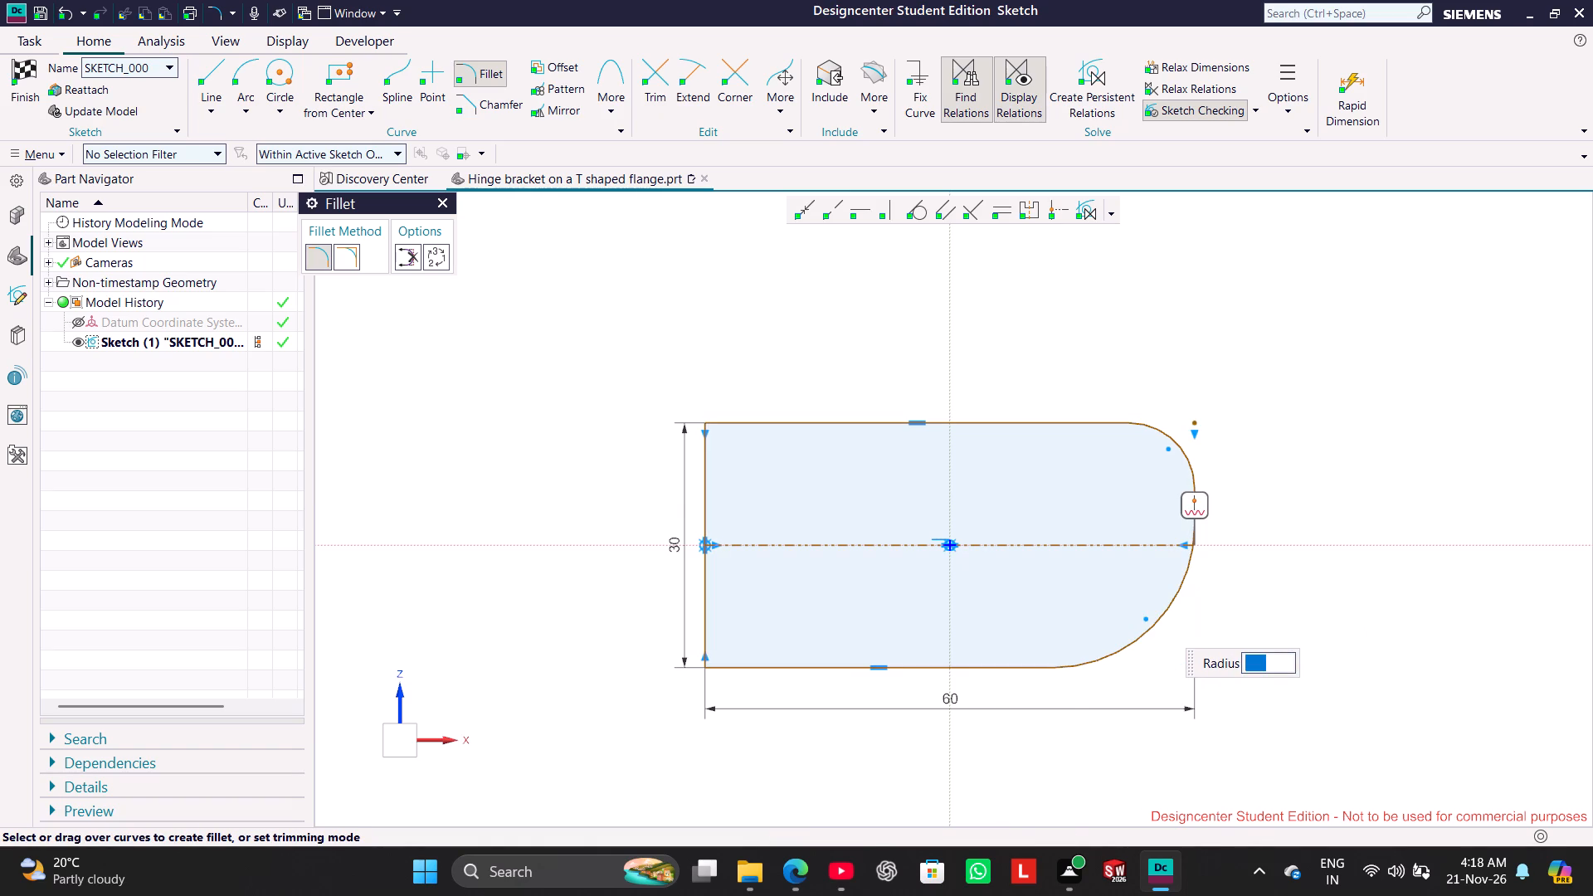
pyautogui.click(704, 670)
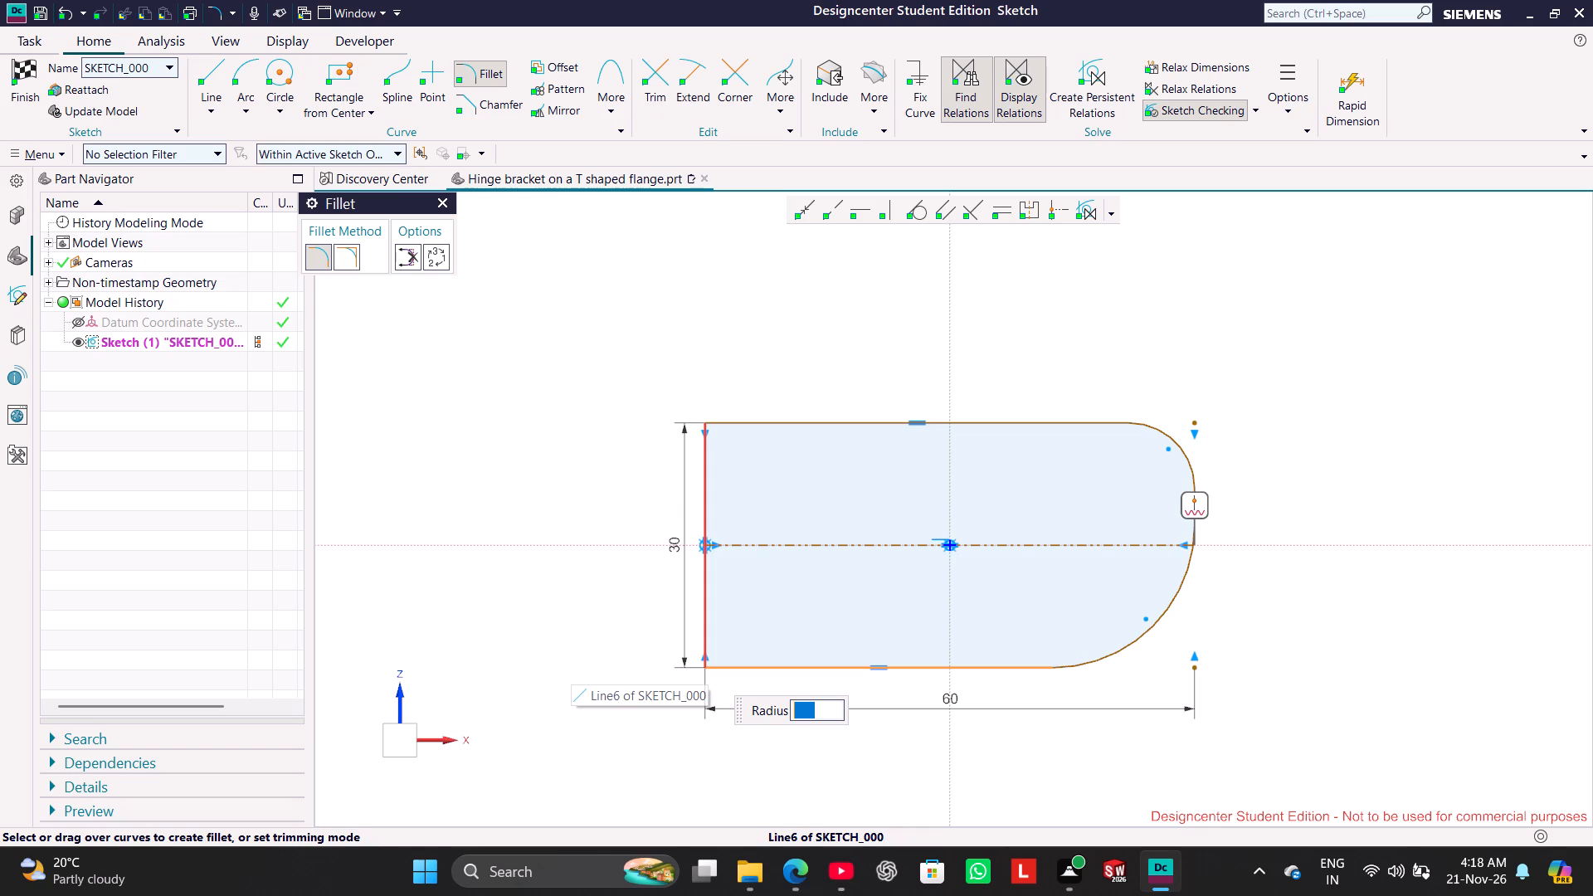
pyautogui.click(700, 637)
pyautogui.click(732, 659)
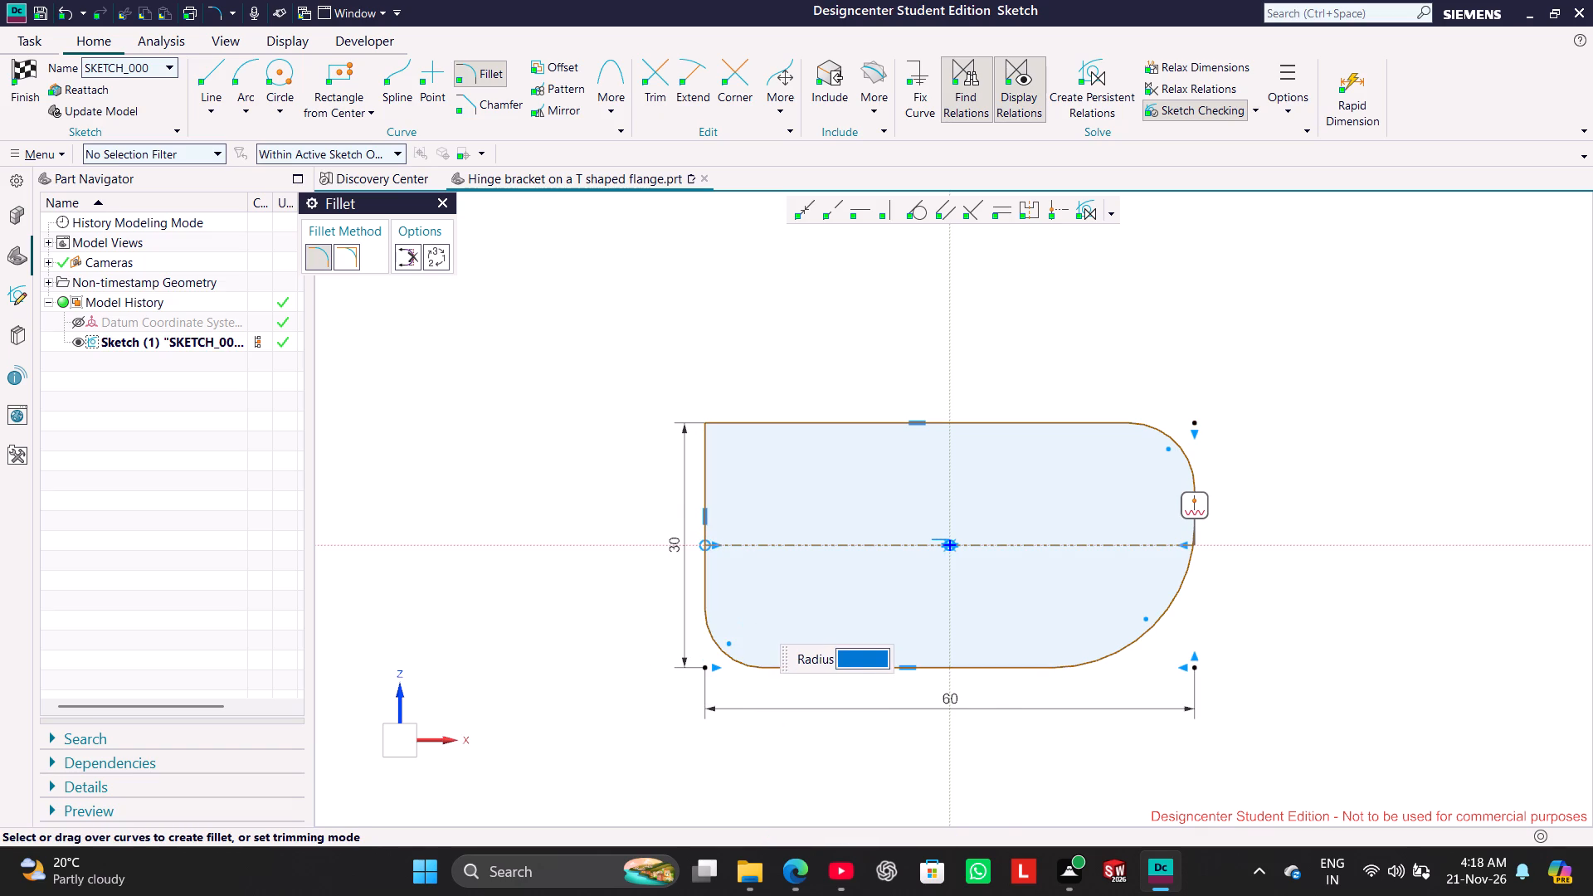
pyautogui.click(713, 462)
pyautogui.click(745, 420)
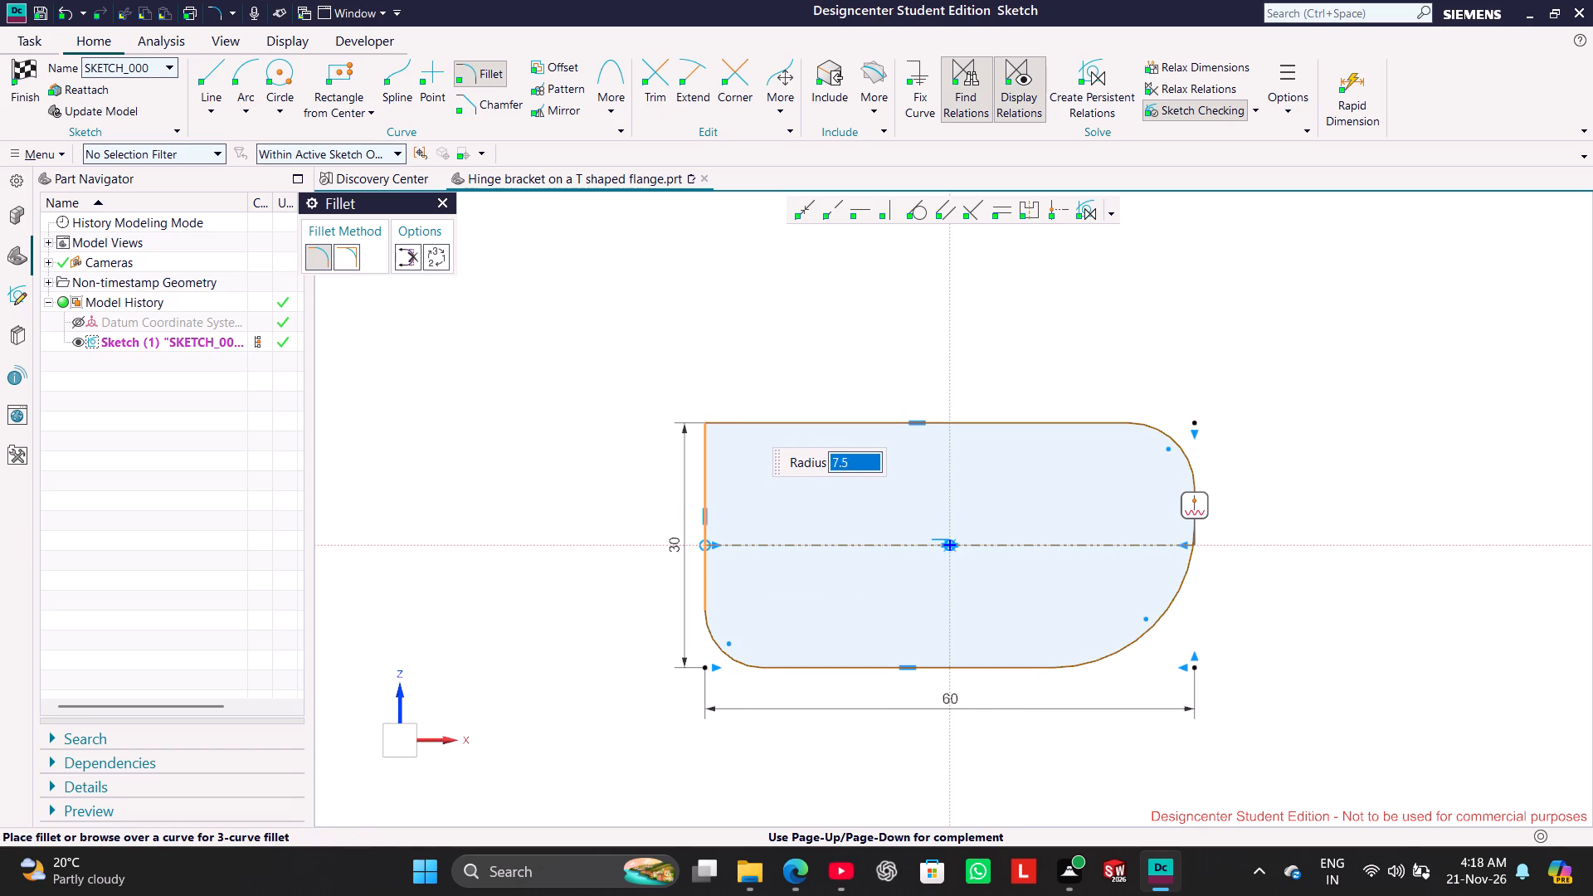
pyautogui.click(753, 456)
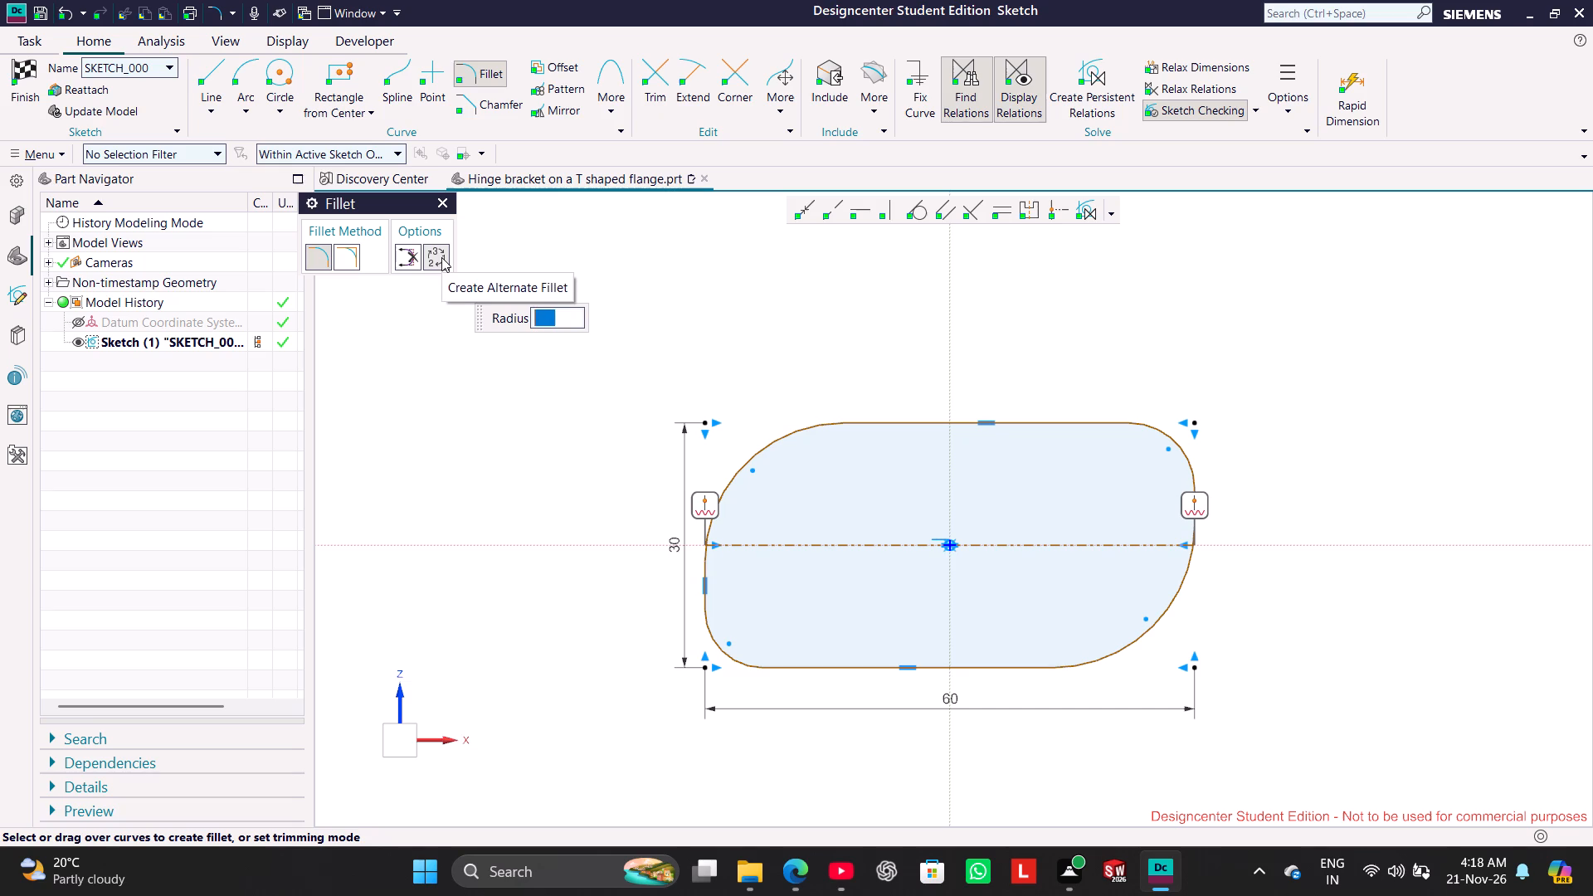
pyautogui.click(446, 207)
# Add an R8 radius dimension to the upper-right corner fillet of the sketch.
pyautogui.click(1194, 455)
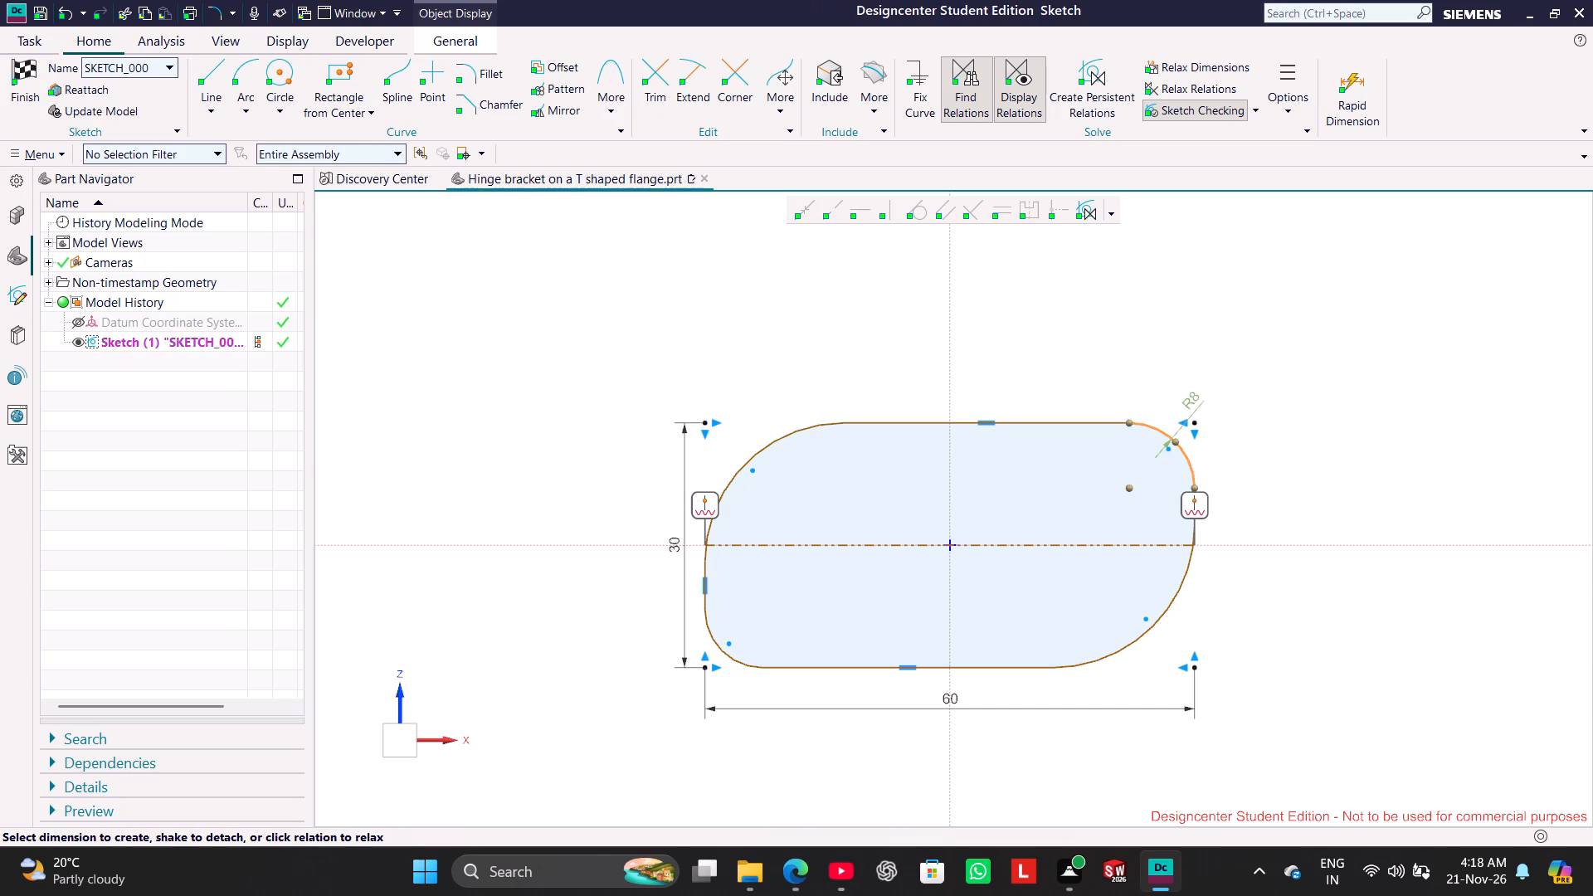
pyautogui.click(1198, 342)
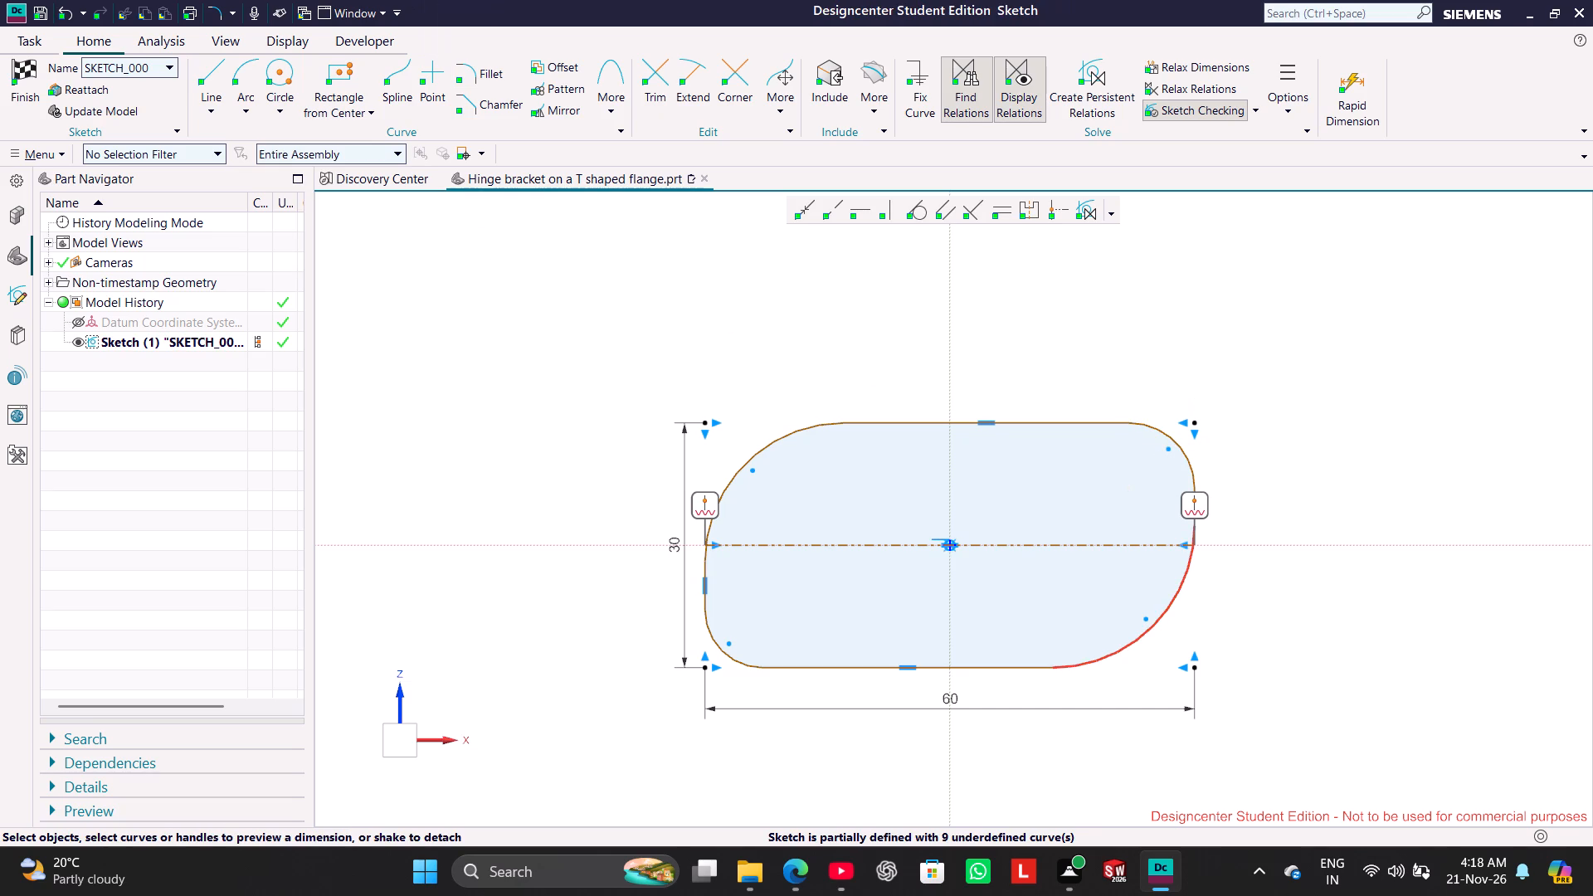
pyautogui.click(1186, 448)
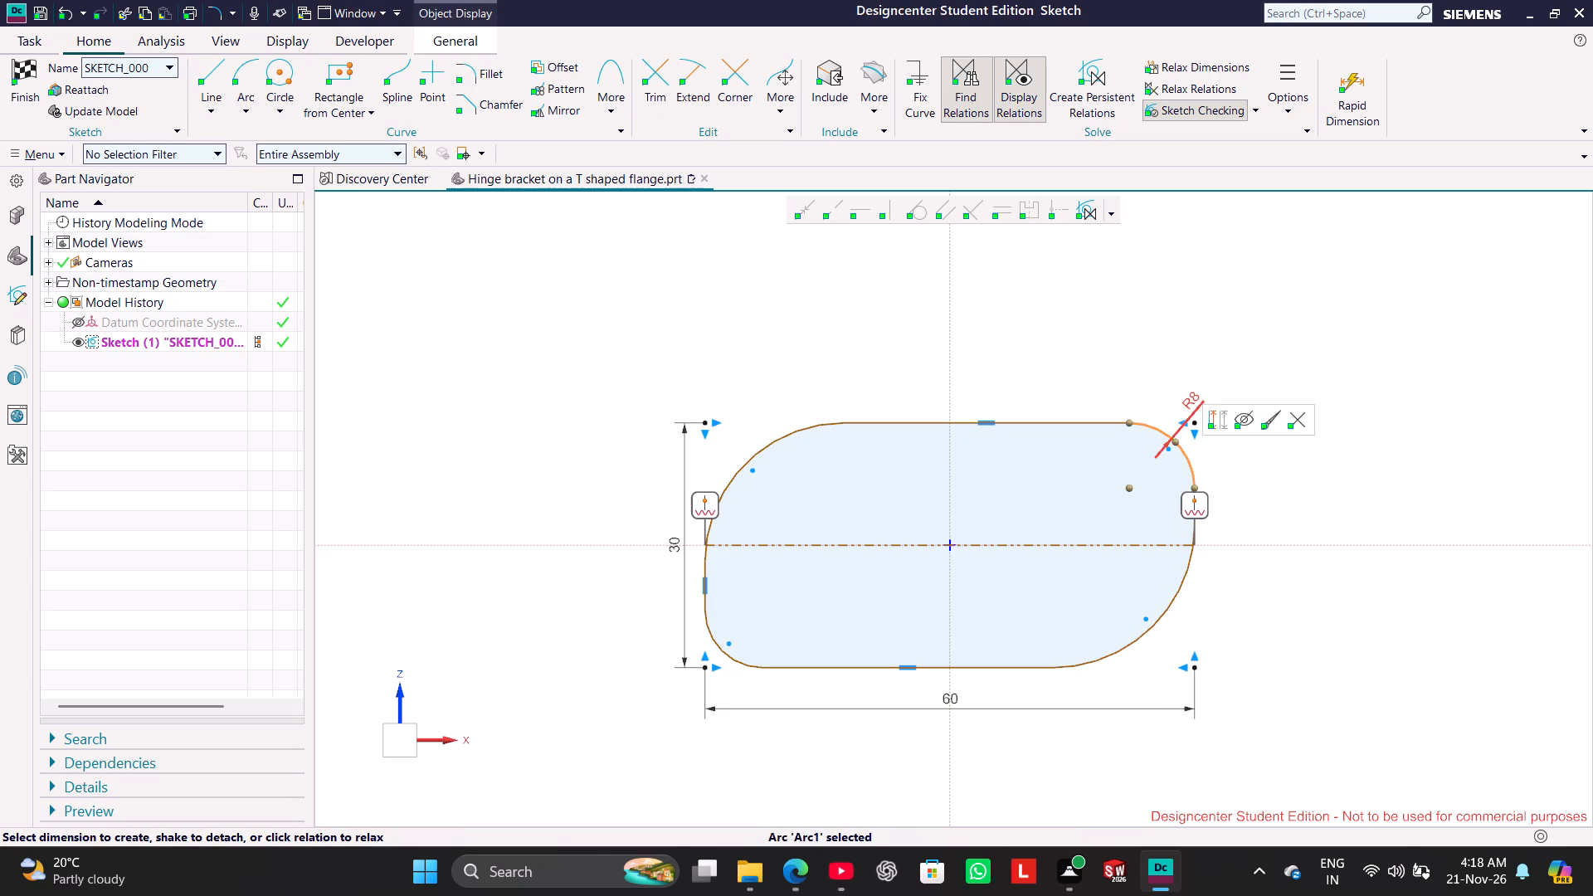
pyautogui.click(1192, 402)
pyautogui.click(1101, 335)
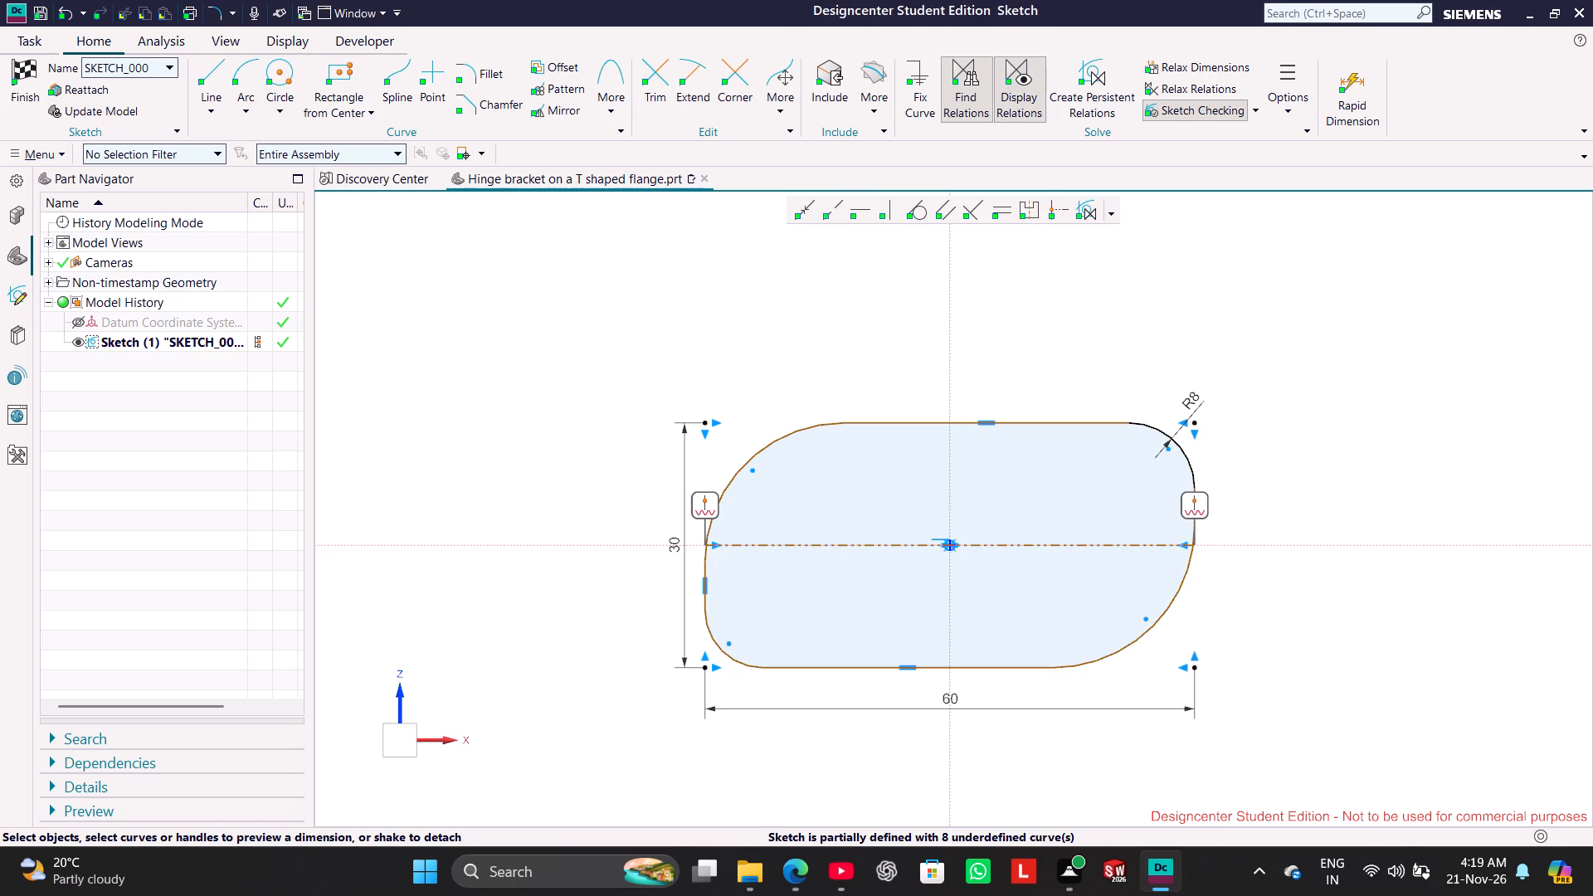
pyautogui.rightClick(996, 326)
pyautogui.click(951, 340)
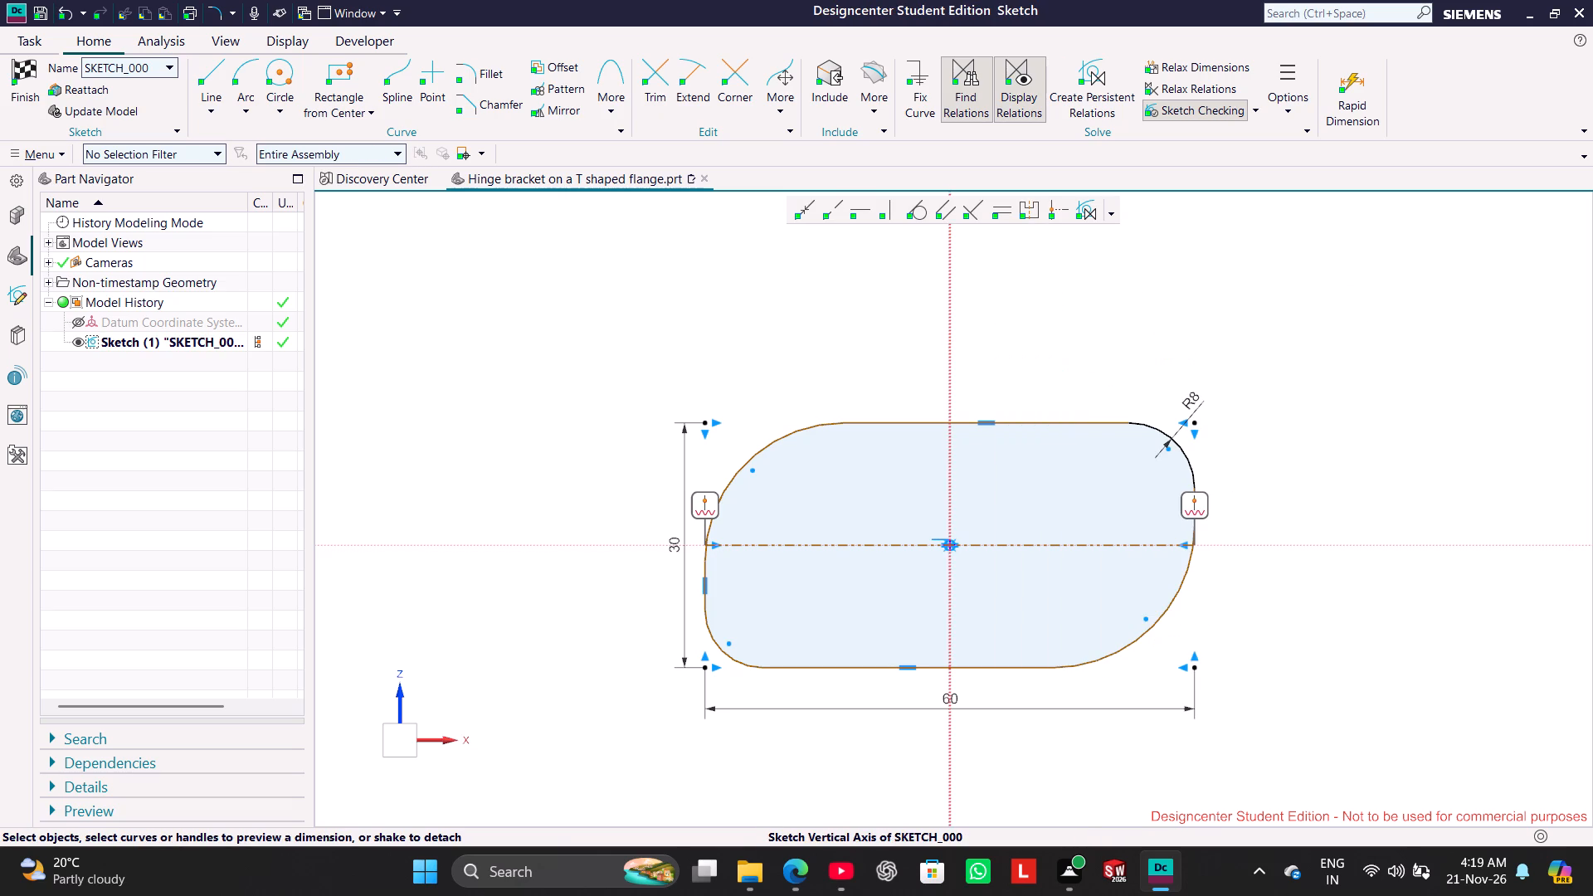
# Make the four corner fillet arcs of the rectangle equal in radius, keeping the solution that moves the stationary curve.
pyautogui.click(1181, 458)
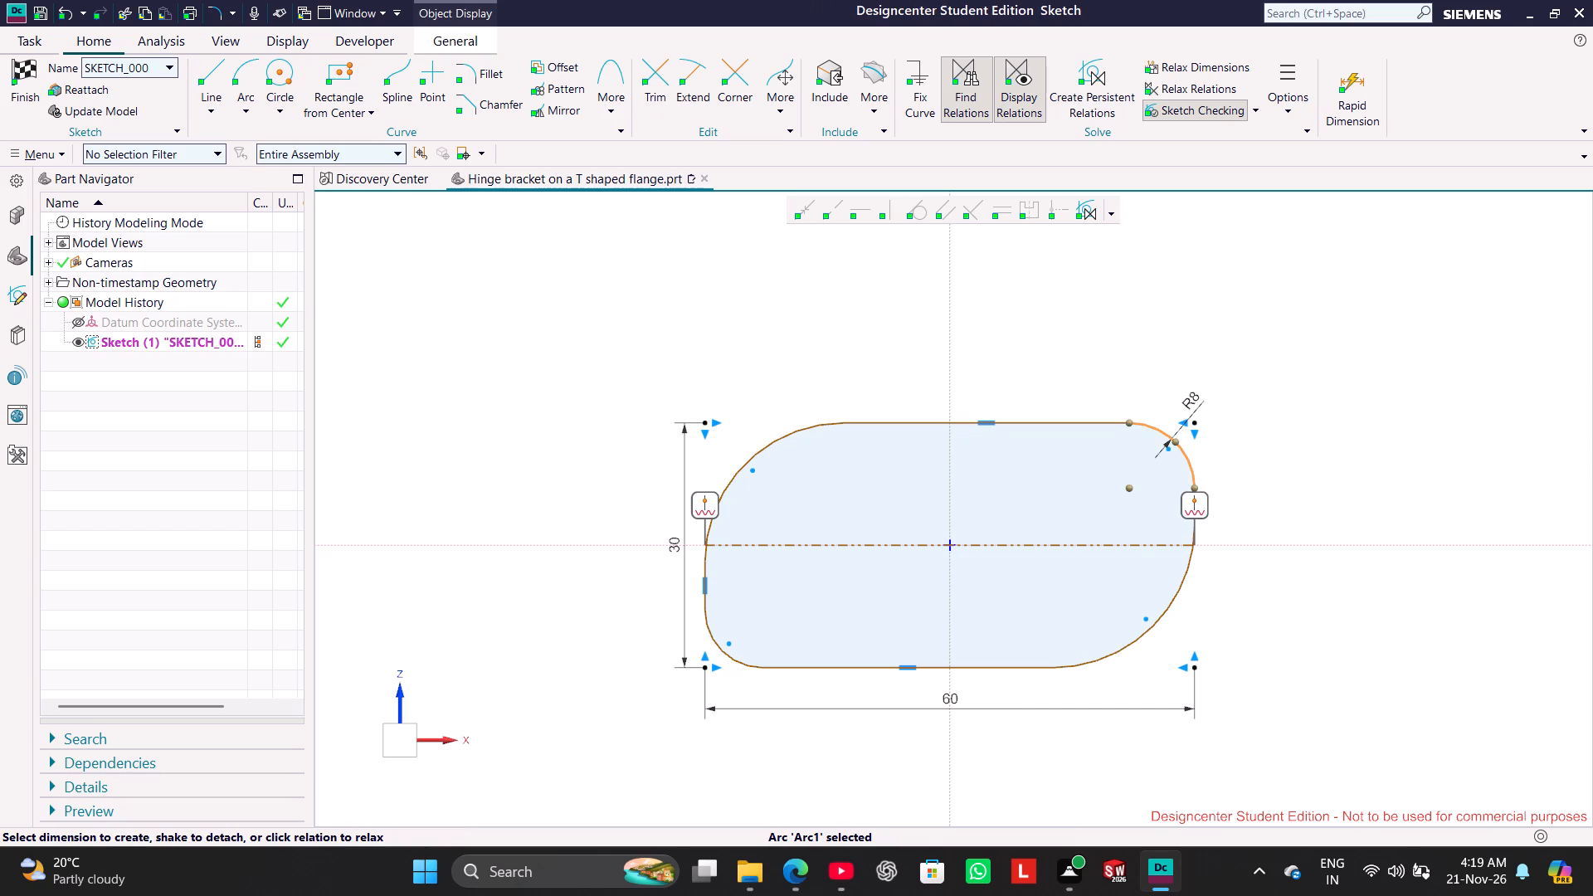
pyautogui.click(1181, 597)
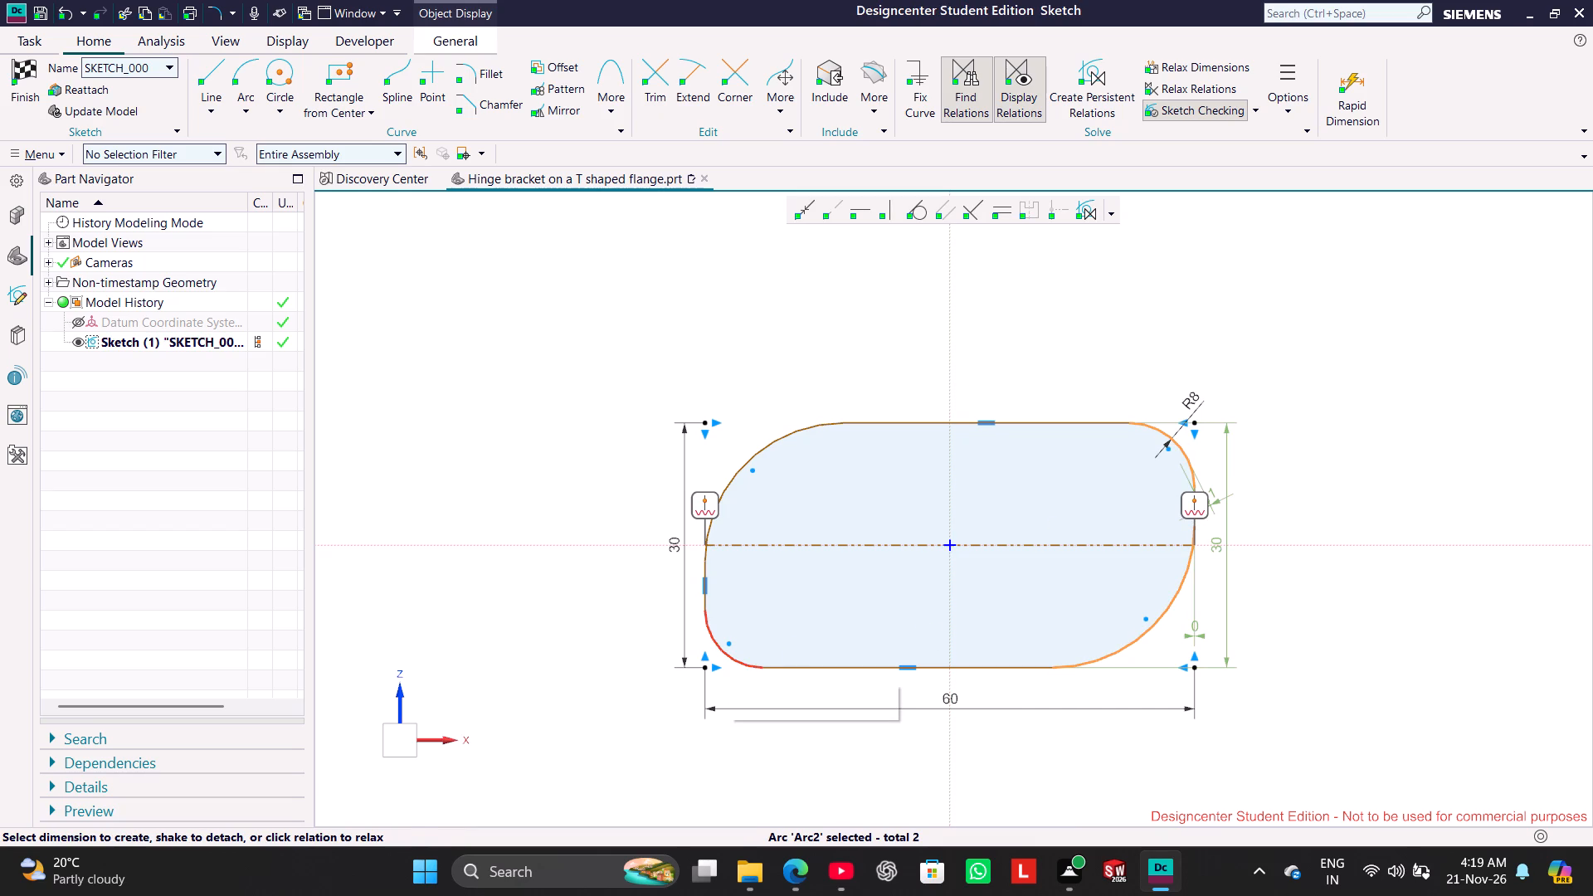
pyautogui.click(736, 658)
pyautogui.click(740, 467)
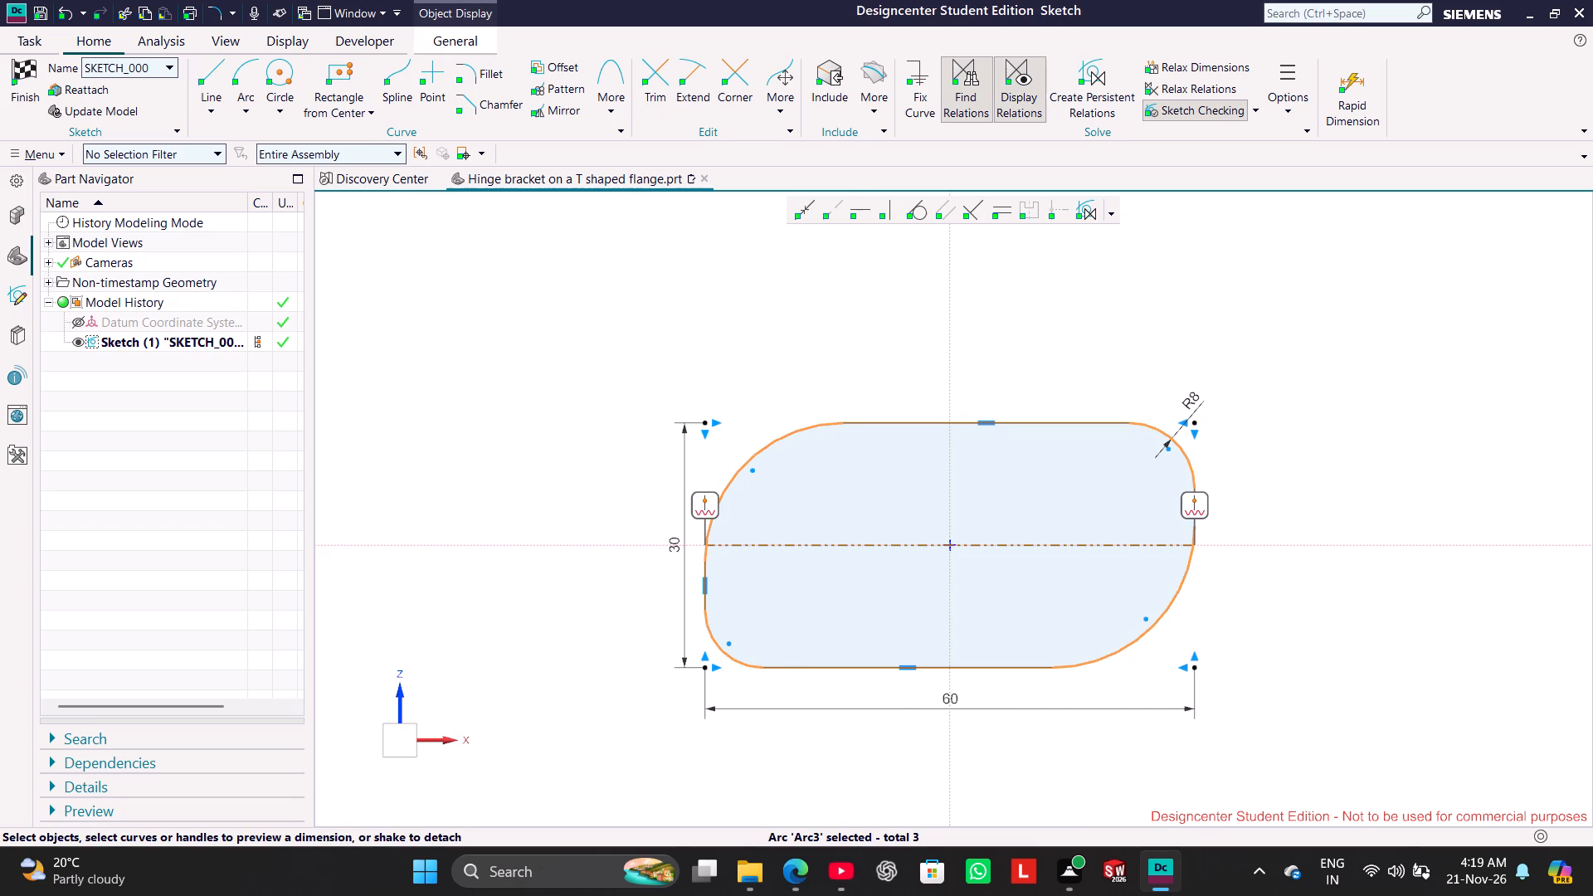
pyautogui.click(1001, 219)
pyautogui.click(581, 480)
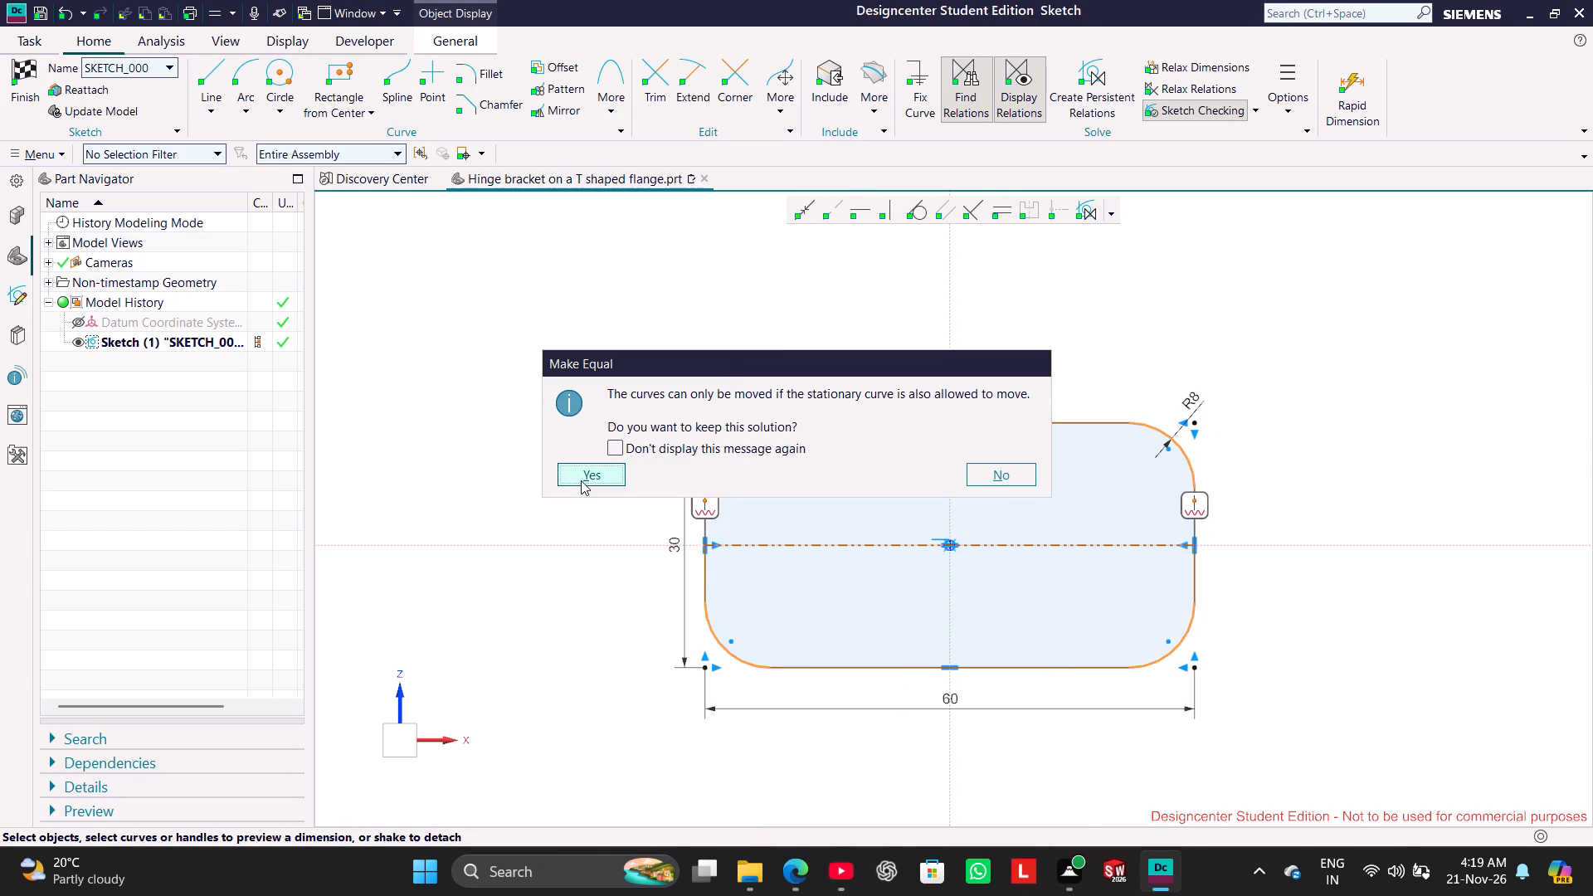
pyautogui.click(500, 448)
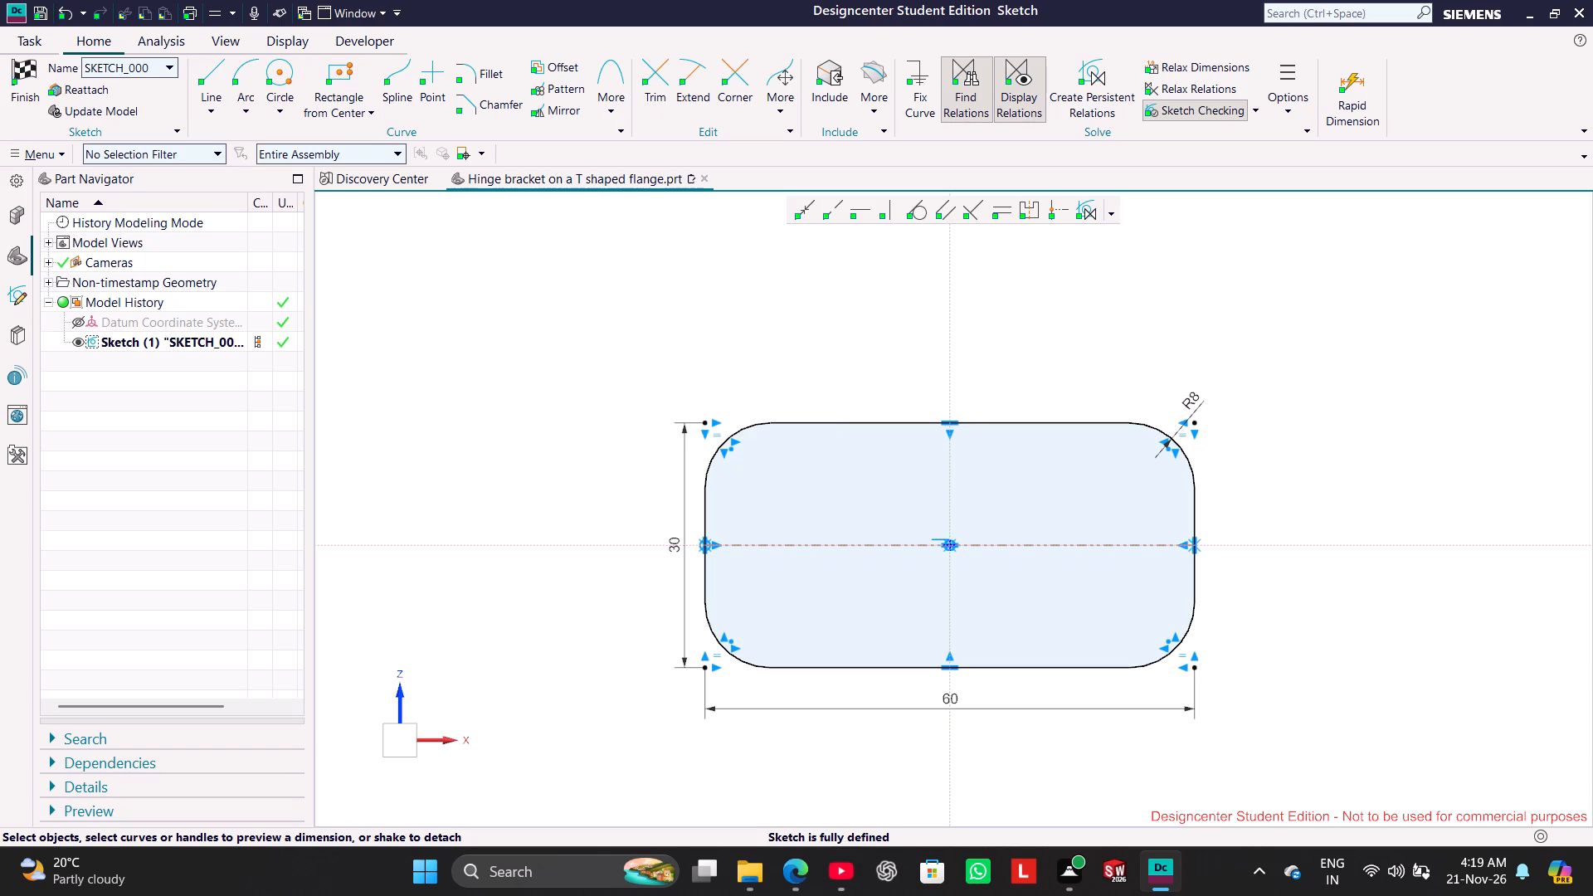
# Draw two 8 mm diameter circles on the horizontal centreline, one each side of the origin and about 31 mm apart.
pyautogui.click(275, 75)
pyautogui.click(829, 543)
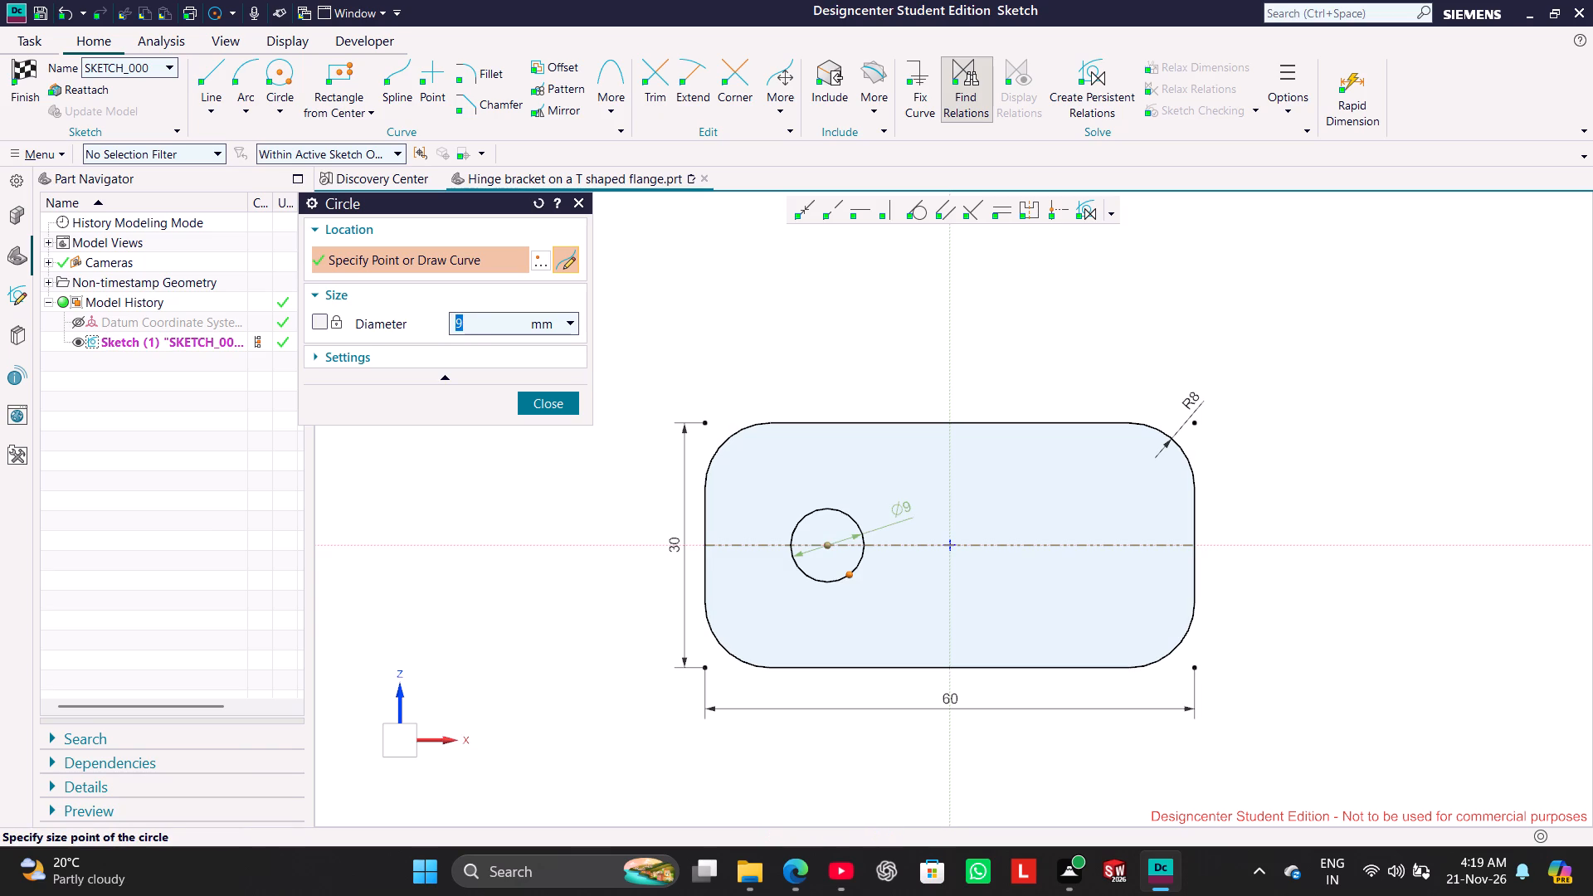
pyautogui.press('8')
pyautogui.press('Return')
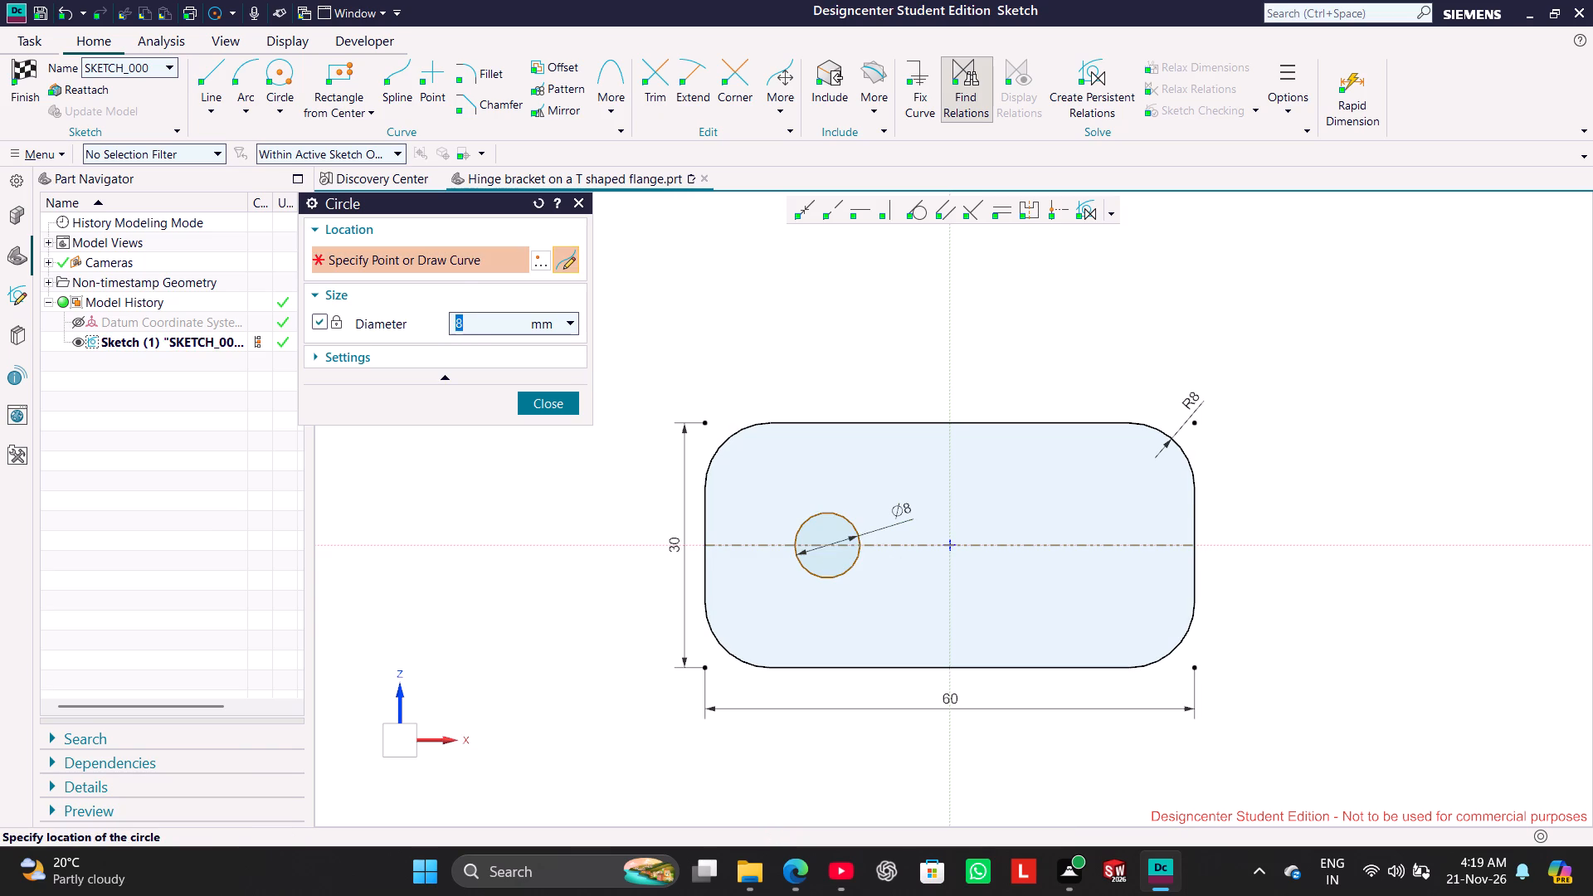
pyautogui.click(1077, 542)
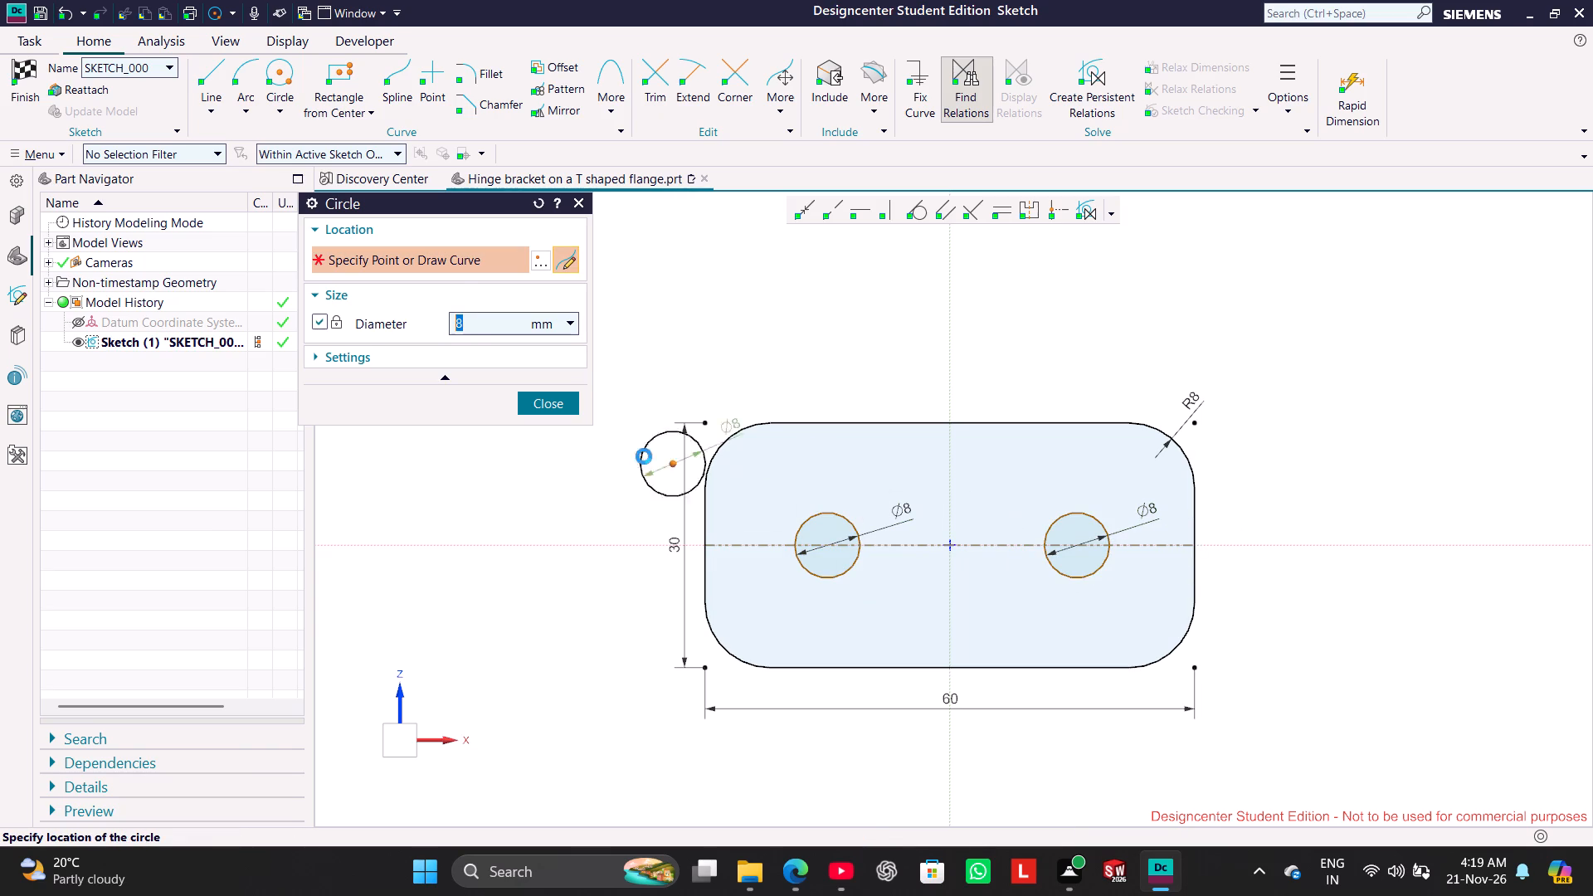
pyautogui.click(553, 406)
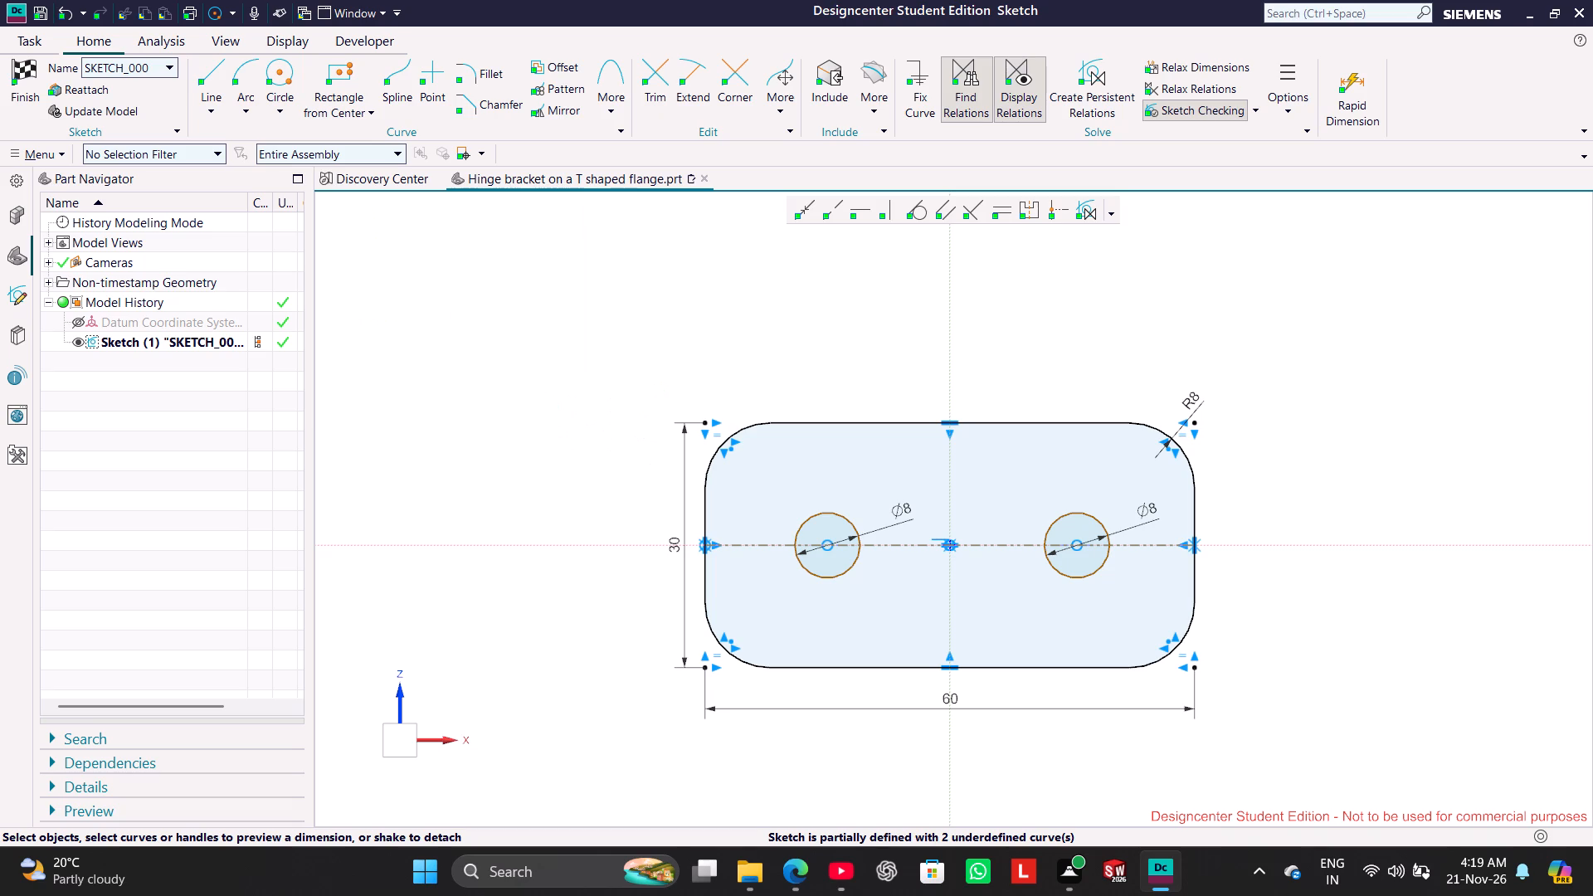
# Make the two circles symmetric about the sketch's vertical axis.
pyautogui.click(820, 519)
pyautogui.click(1056, 519)
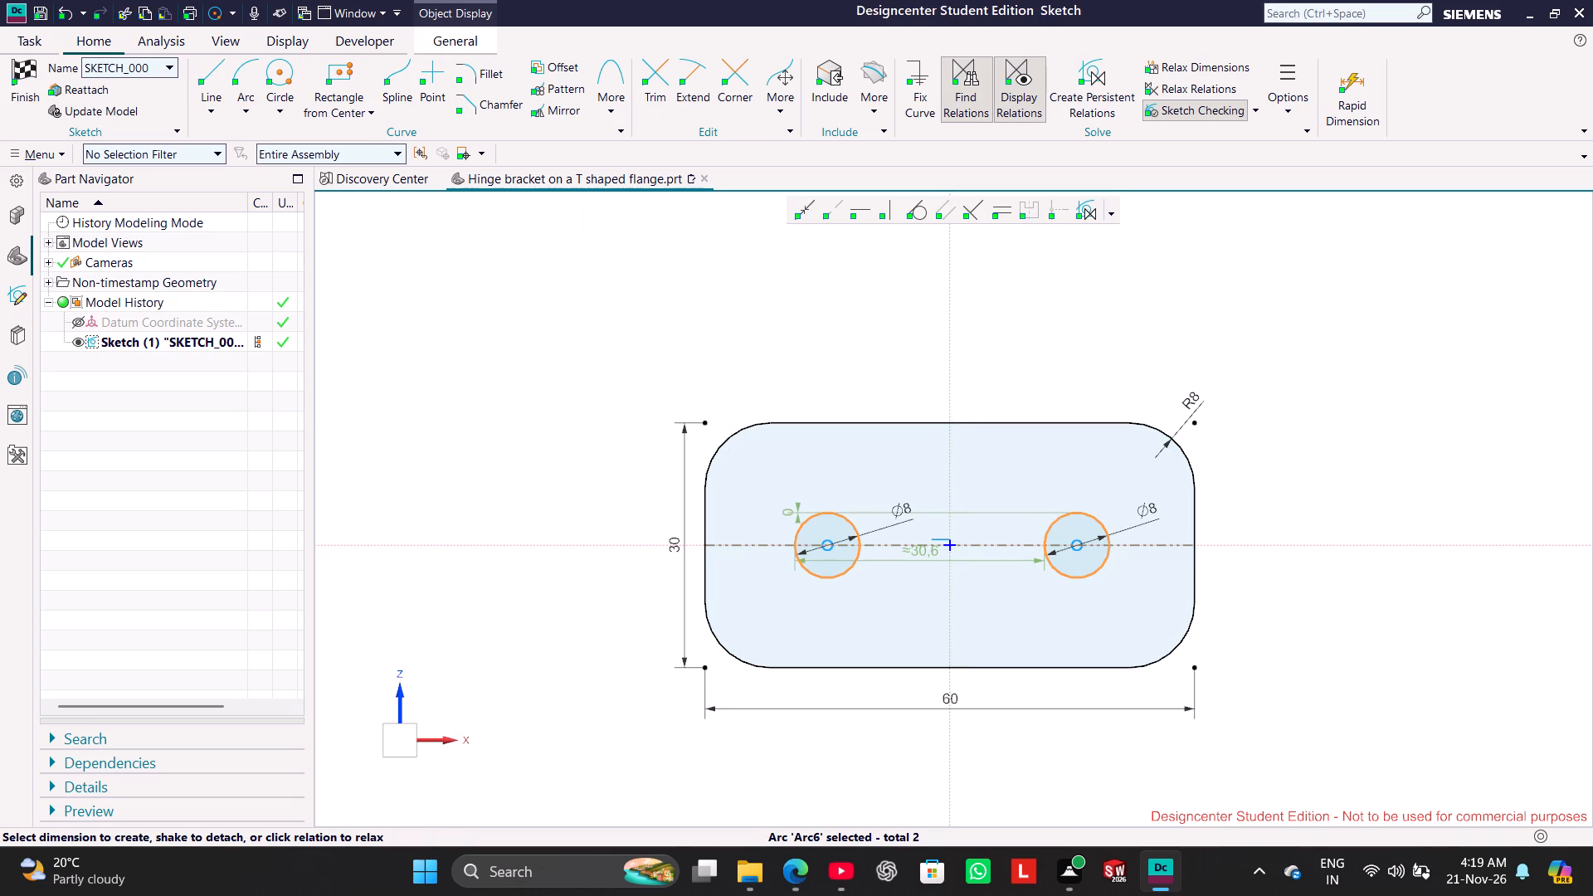
pyautogui.click(943, 460)
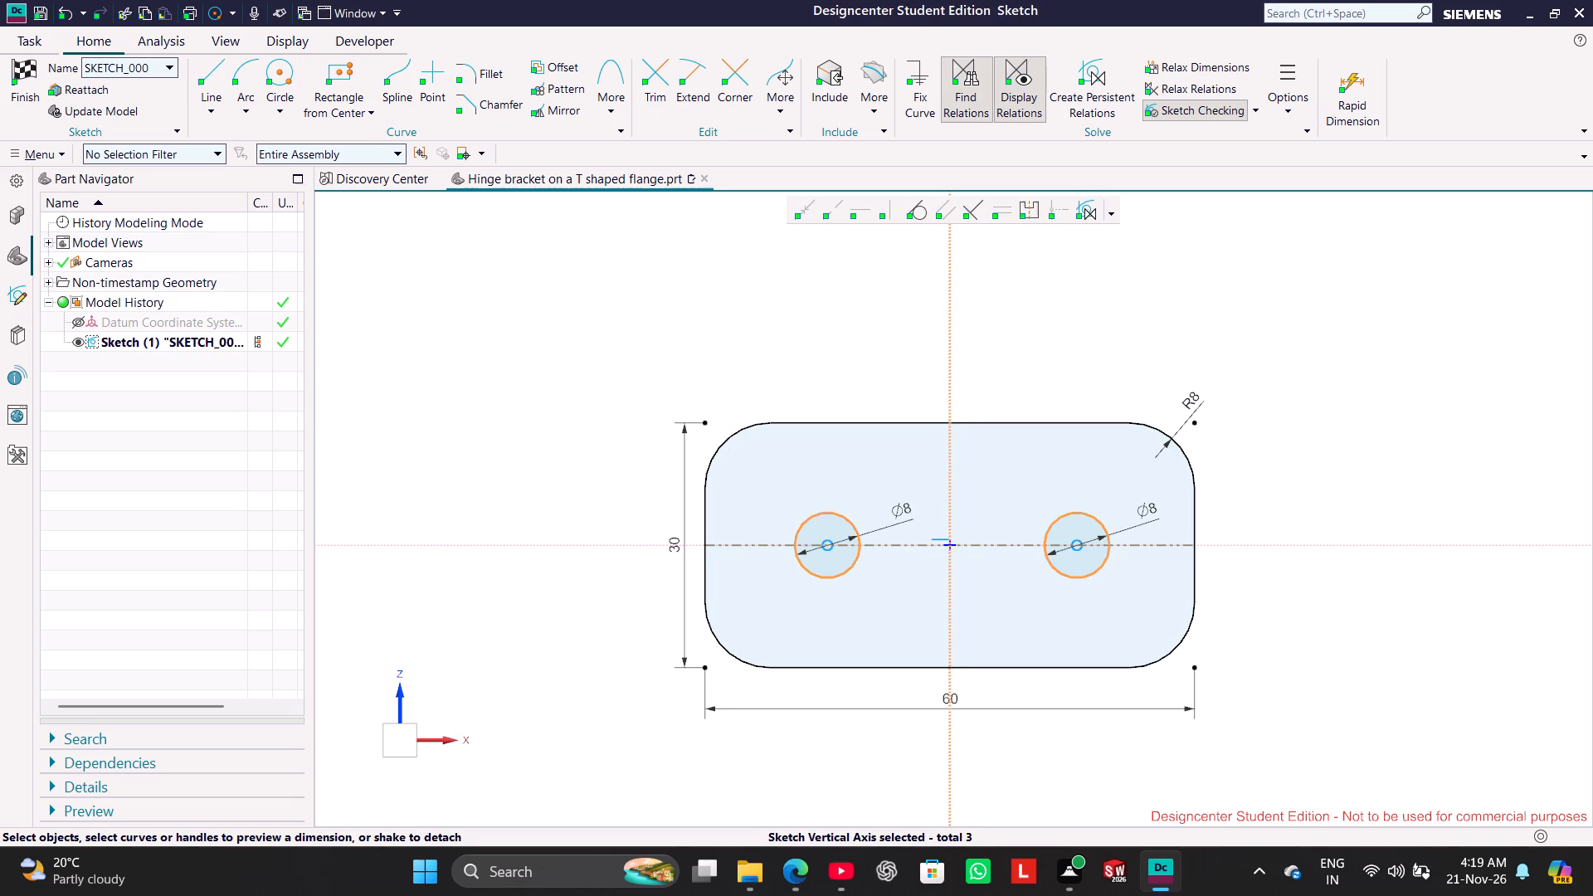
pyautogui.click(1035, 212)
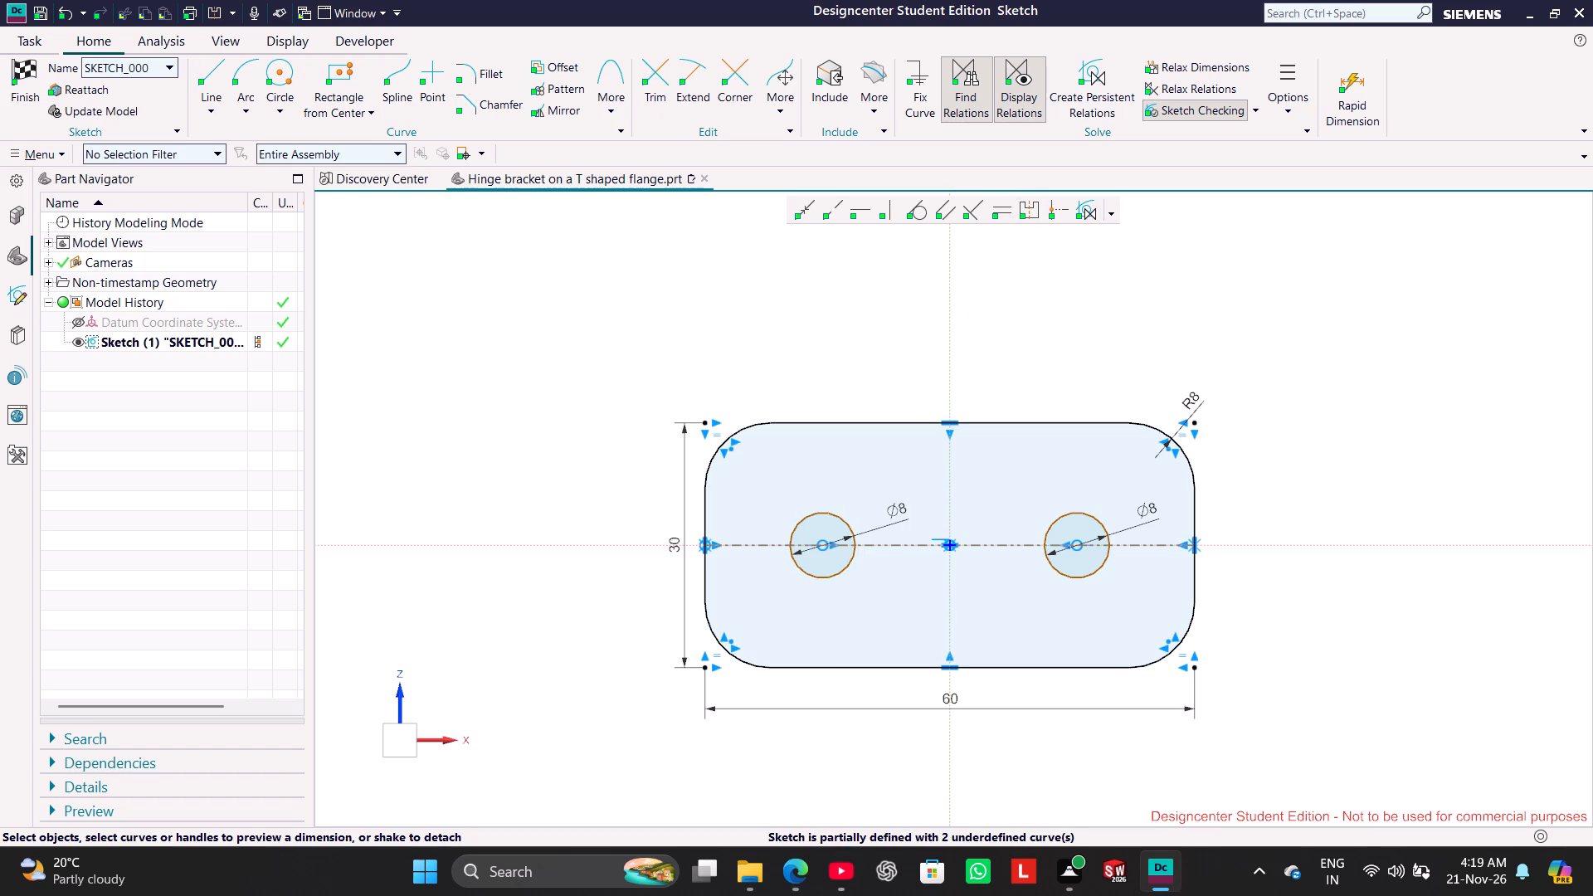
pyautogui.click(737, 292)
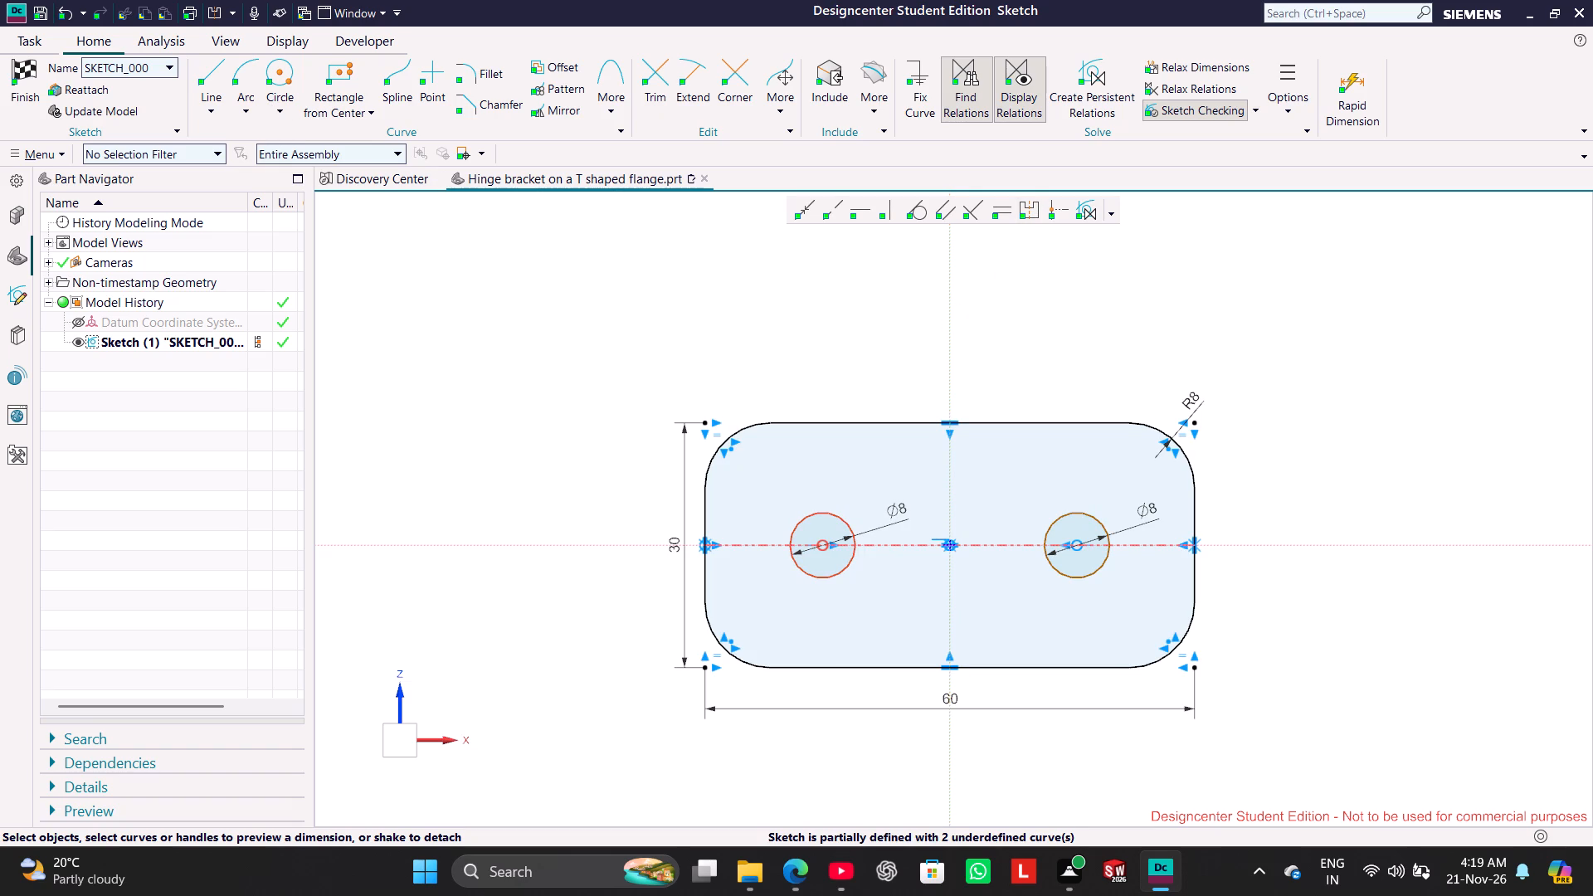
# Dimension the centre distance between the two circles, place it below them, and set it to 40 mm.
pyautogui.click(821, 546)
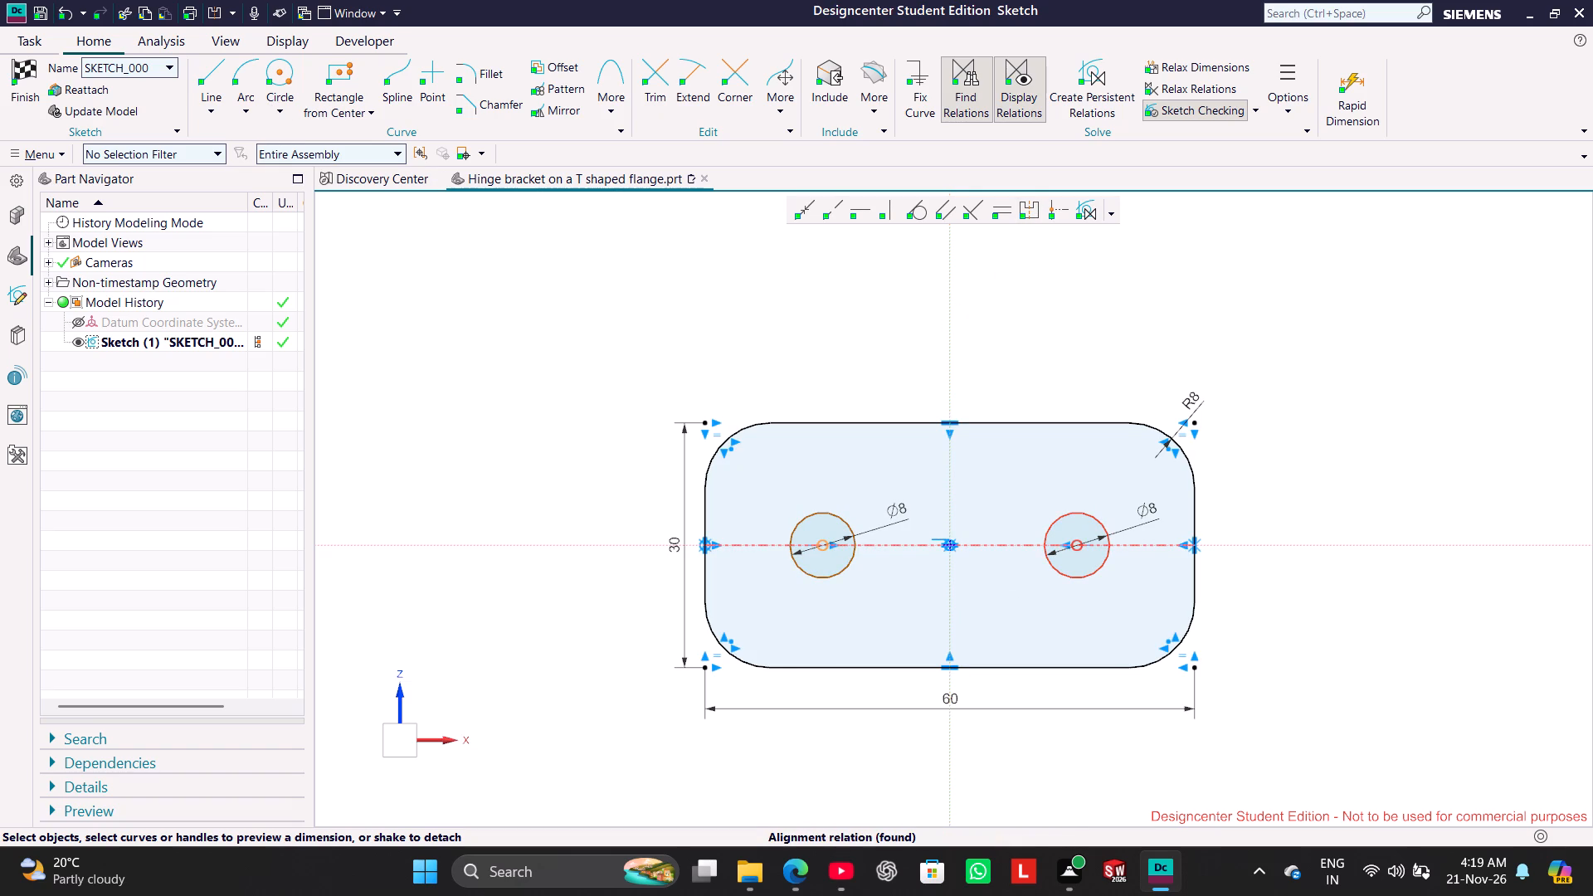
pyautogui.click(1074, 548)
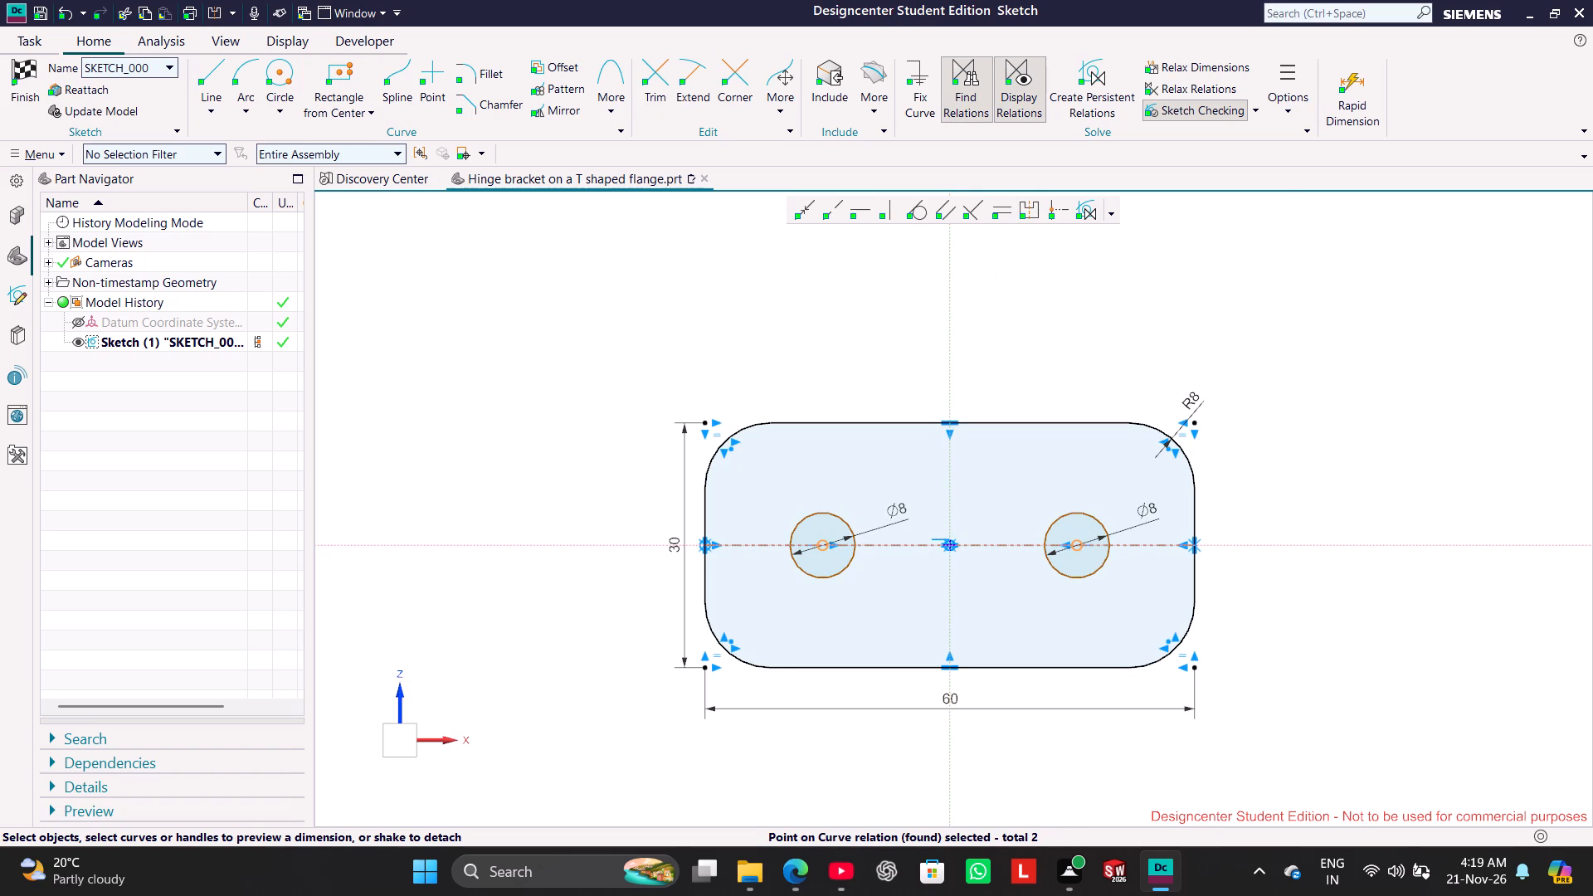
pyautogui.click(1352, 104)
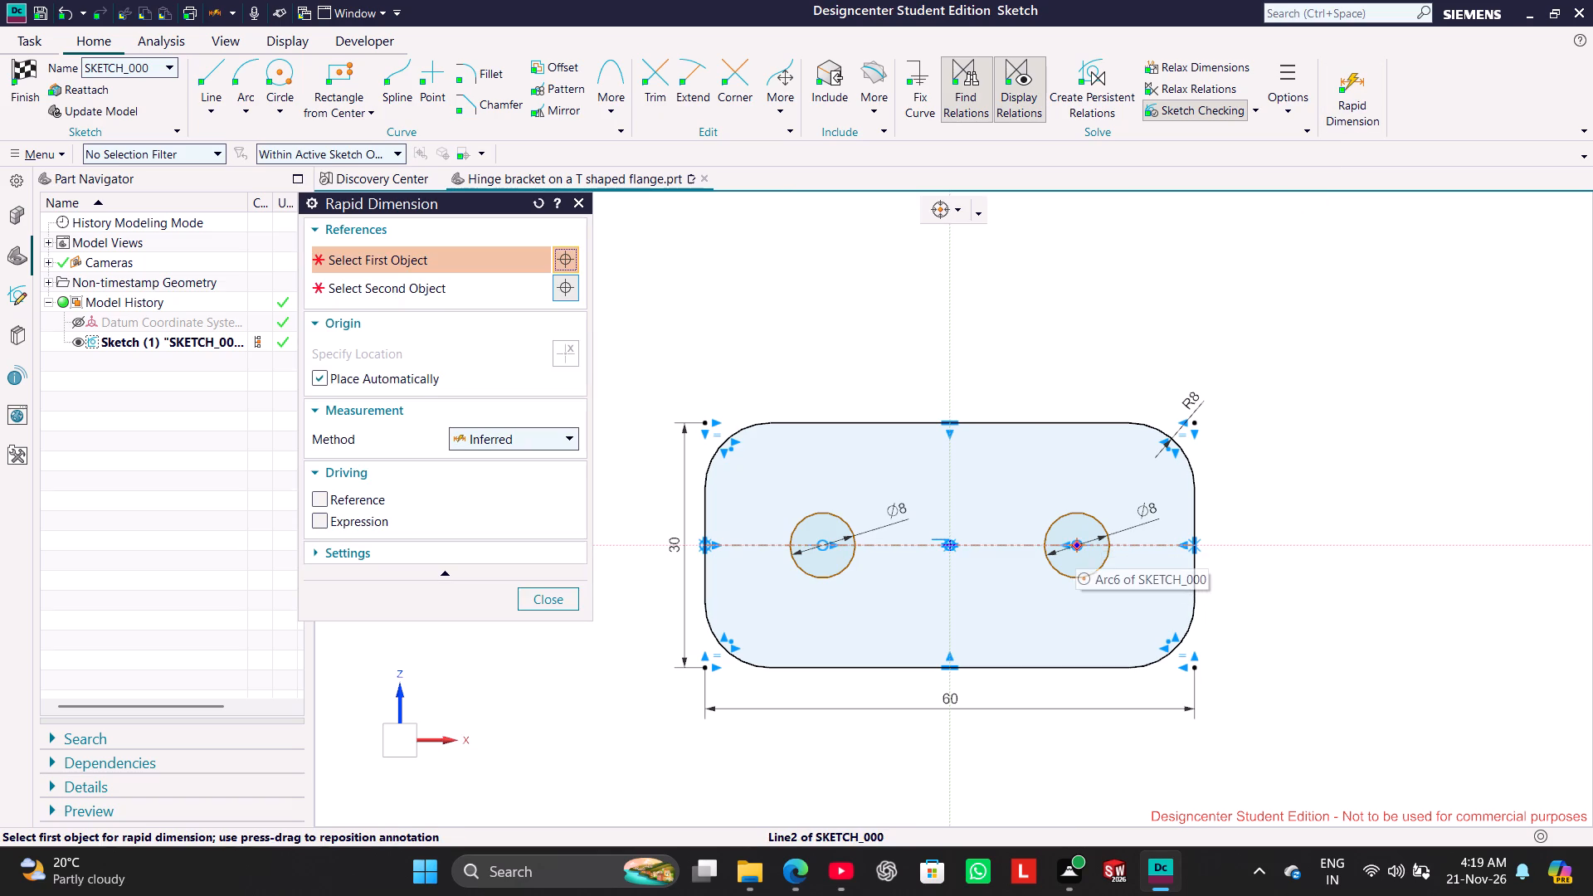
pyautogui.click(1076, 543)
pyautogui.click(821, 544)
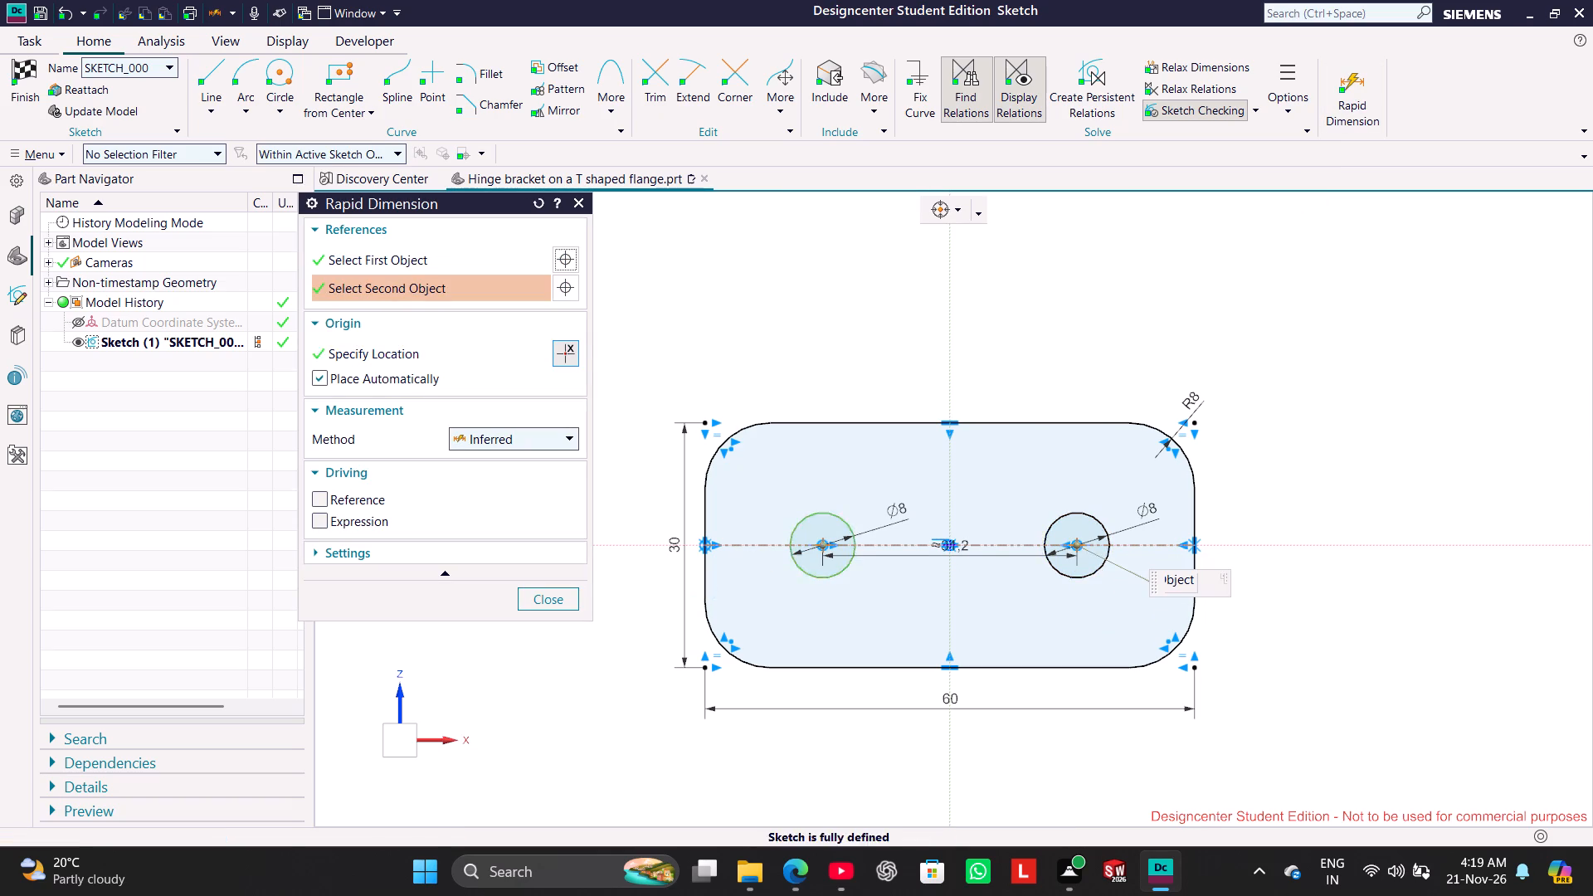
pyautogui.click(544, 592)
pyautogui.moveTo(975, 555); pyautogui.dragTo(966, 628)
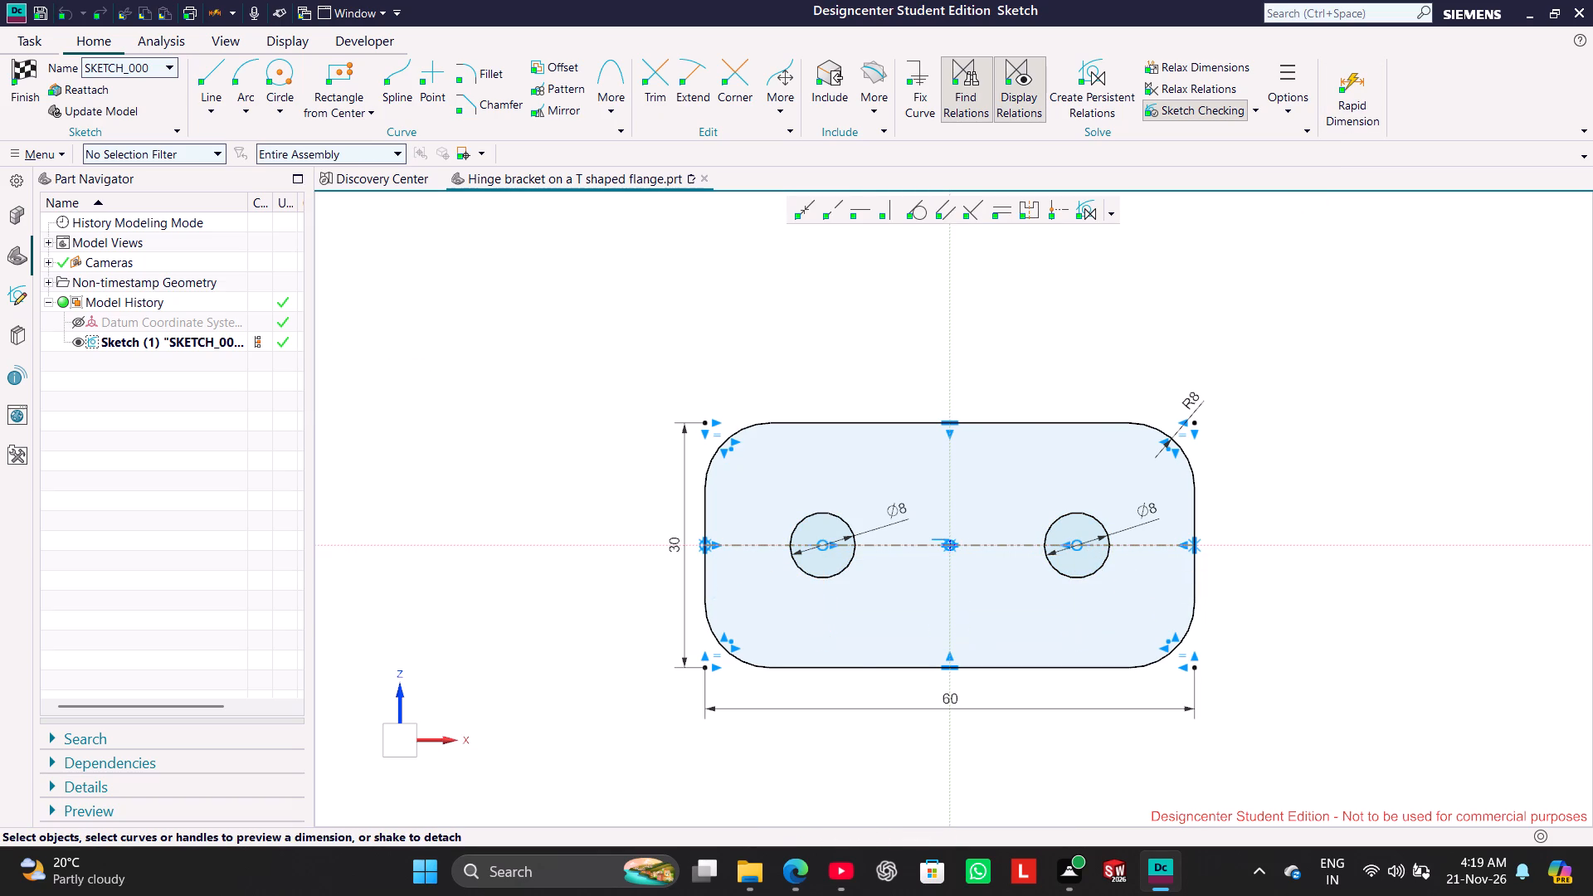
pyautogui.doubleClick(957, 630)
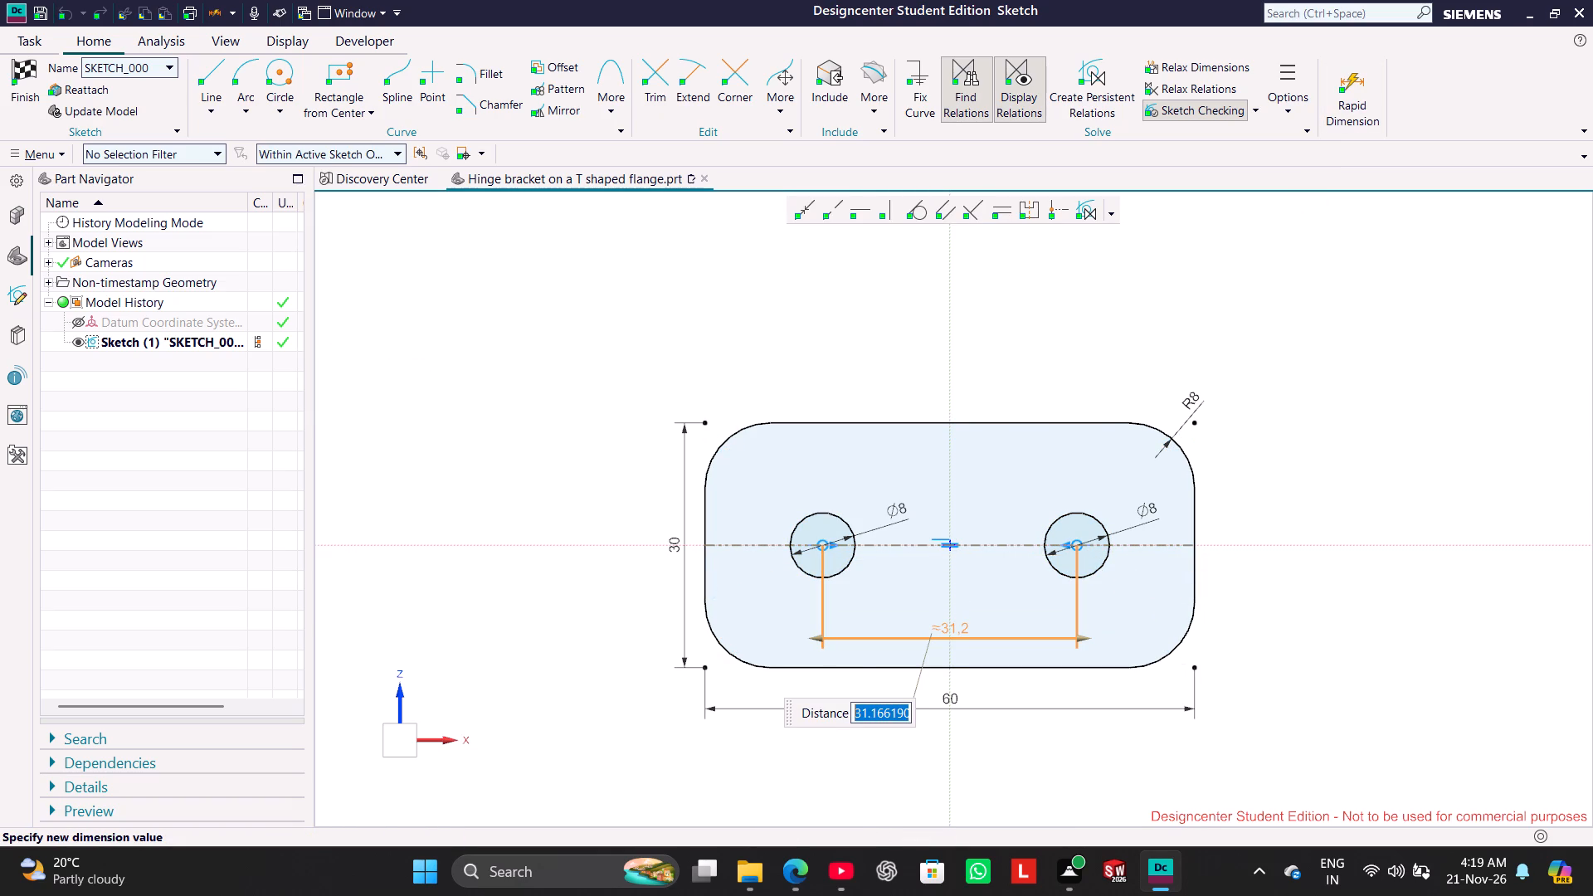
pyautogui.write('40')
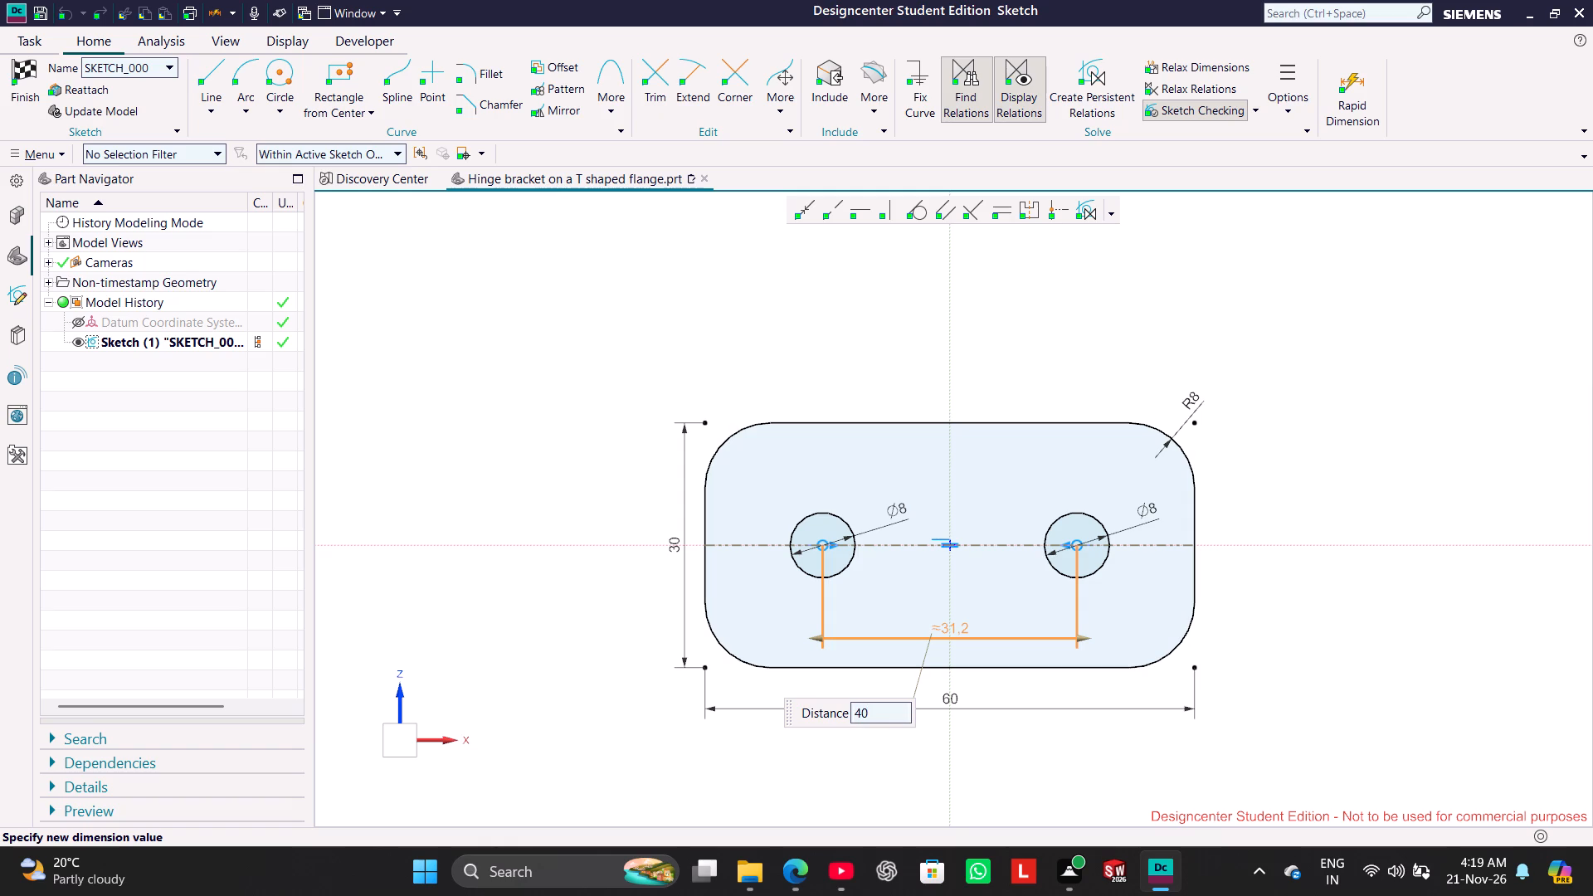
pyautogui.press('Return')
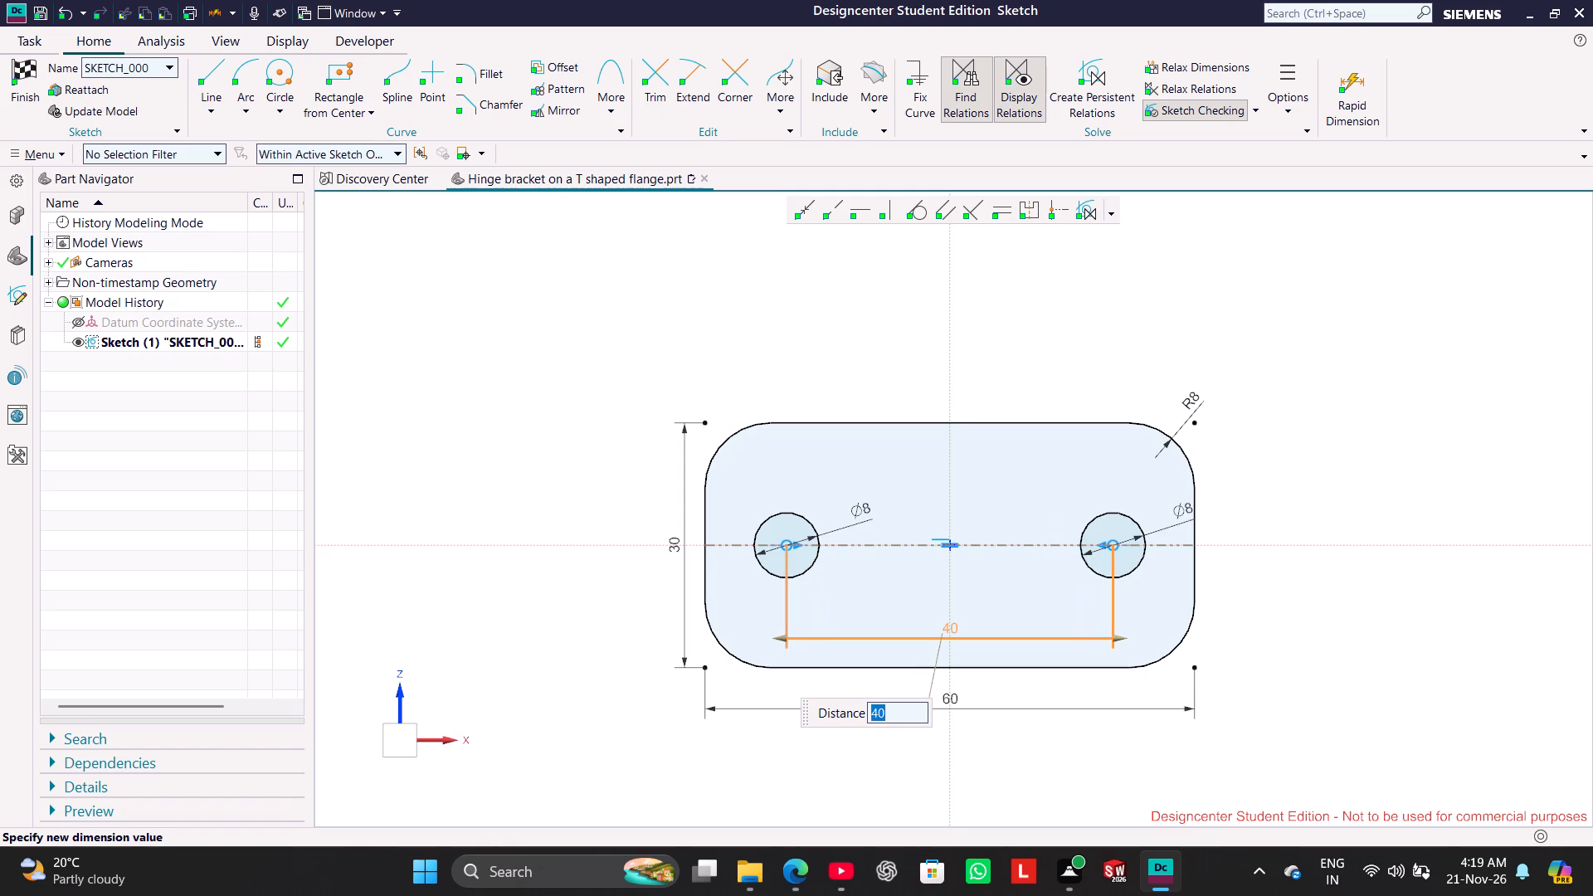
pyautogui.click(507, 434)
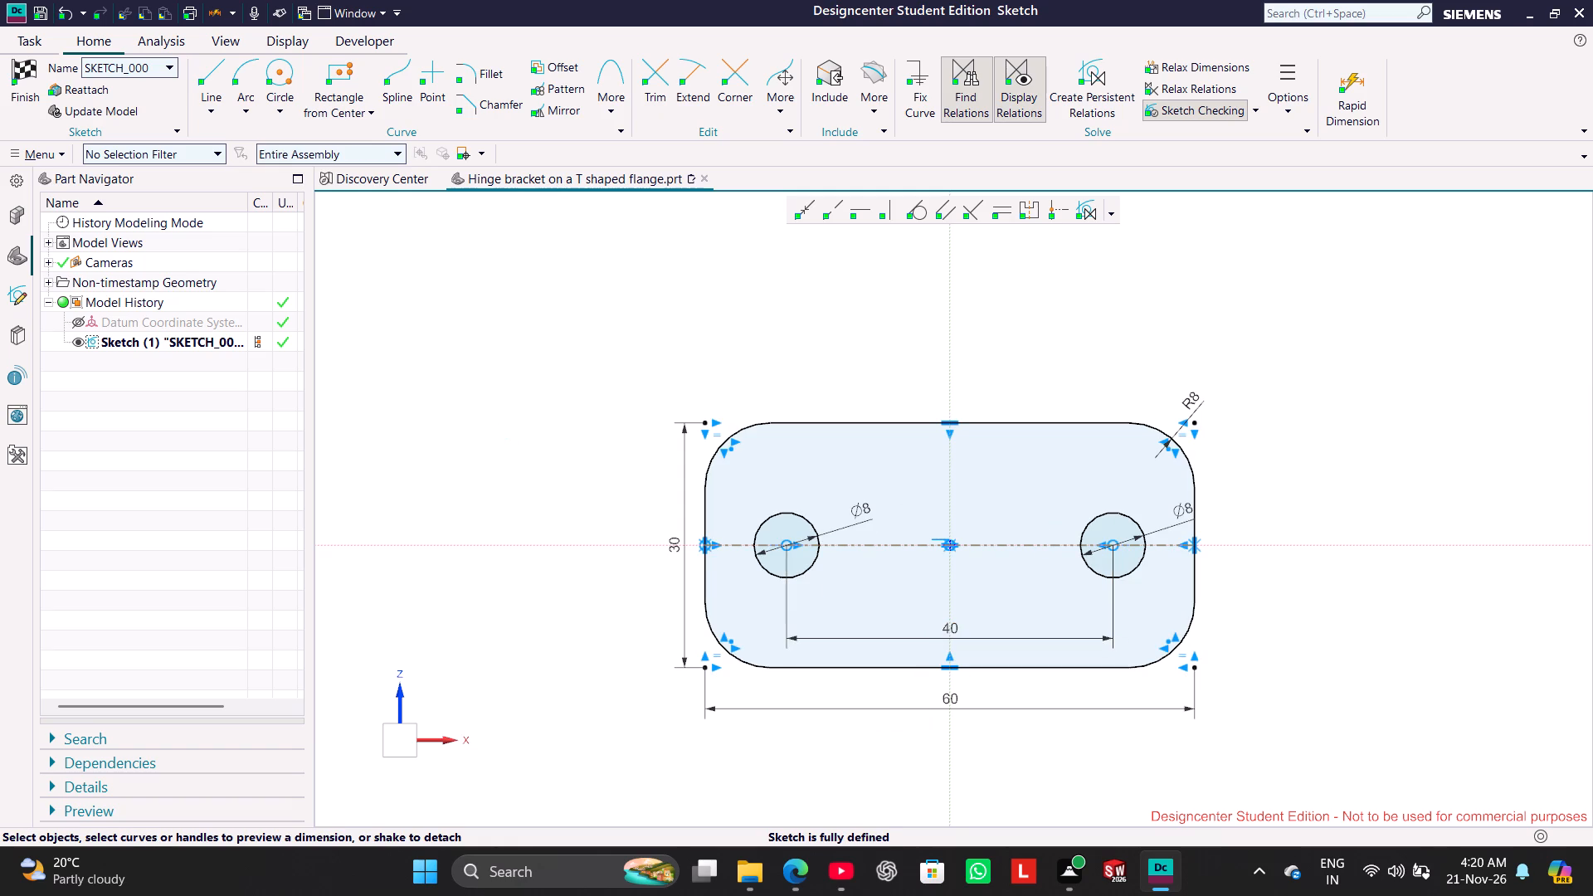
# Finish the plate sketch and return to modeling.
pyautogui.click(12, 95)
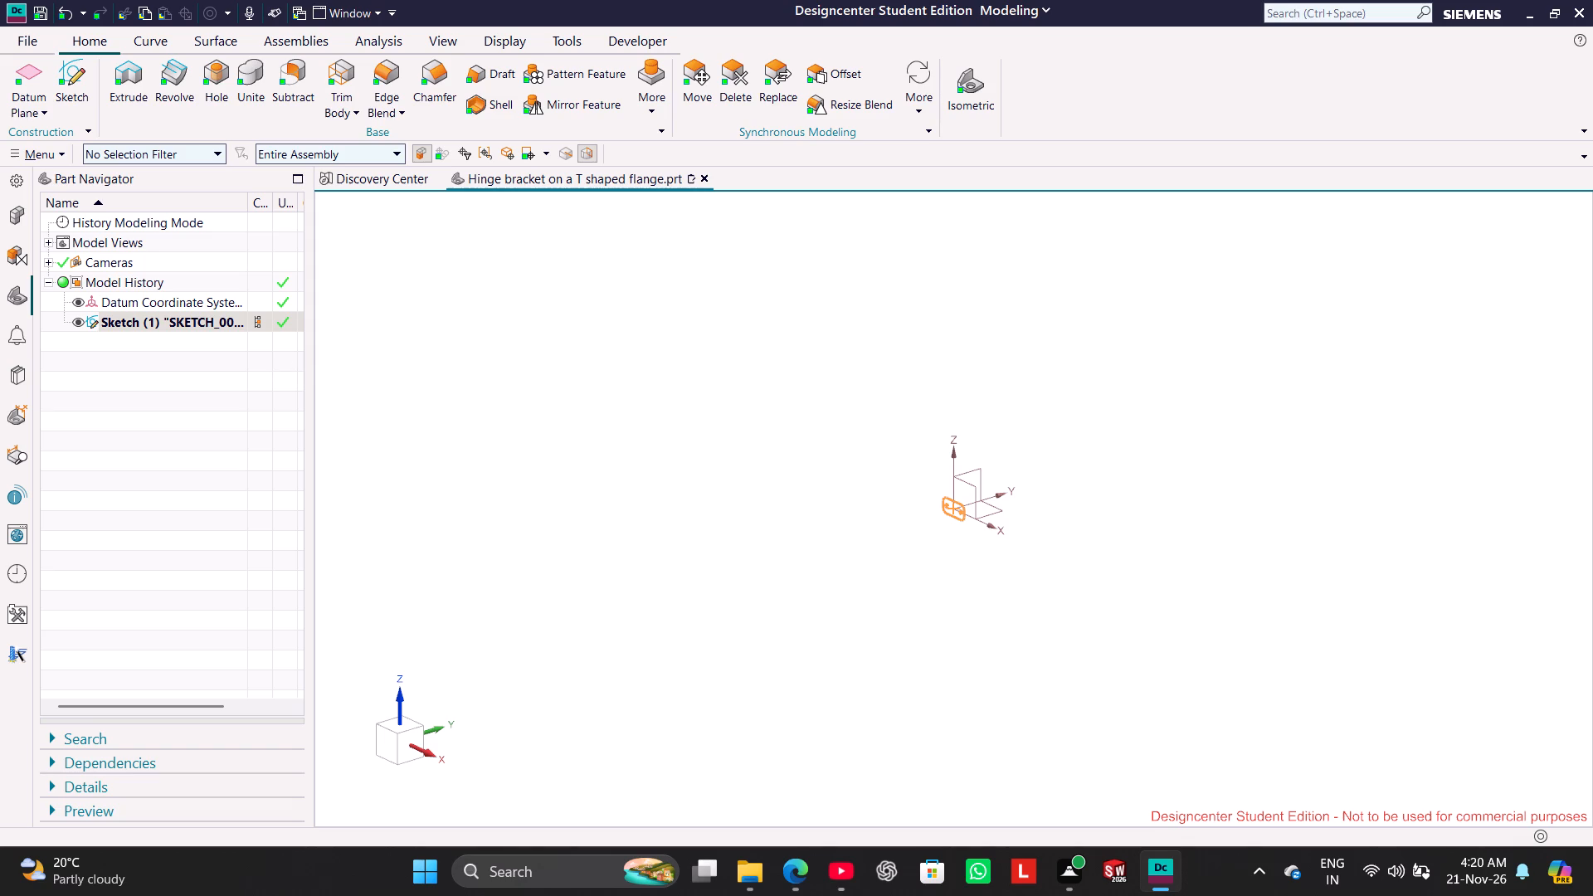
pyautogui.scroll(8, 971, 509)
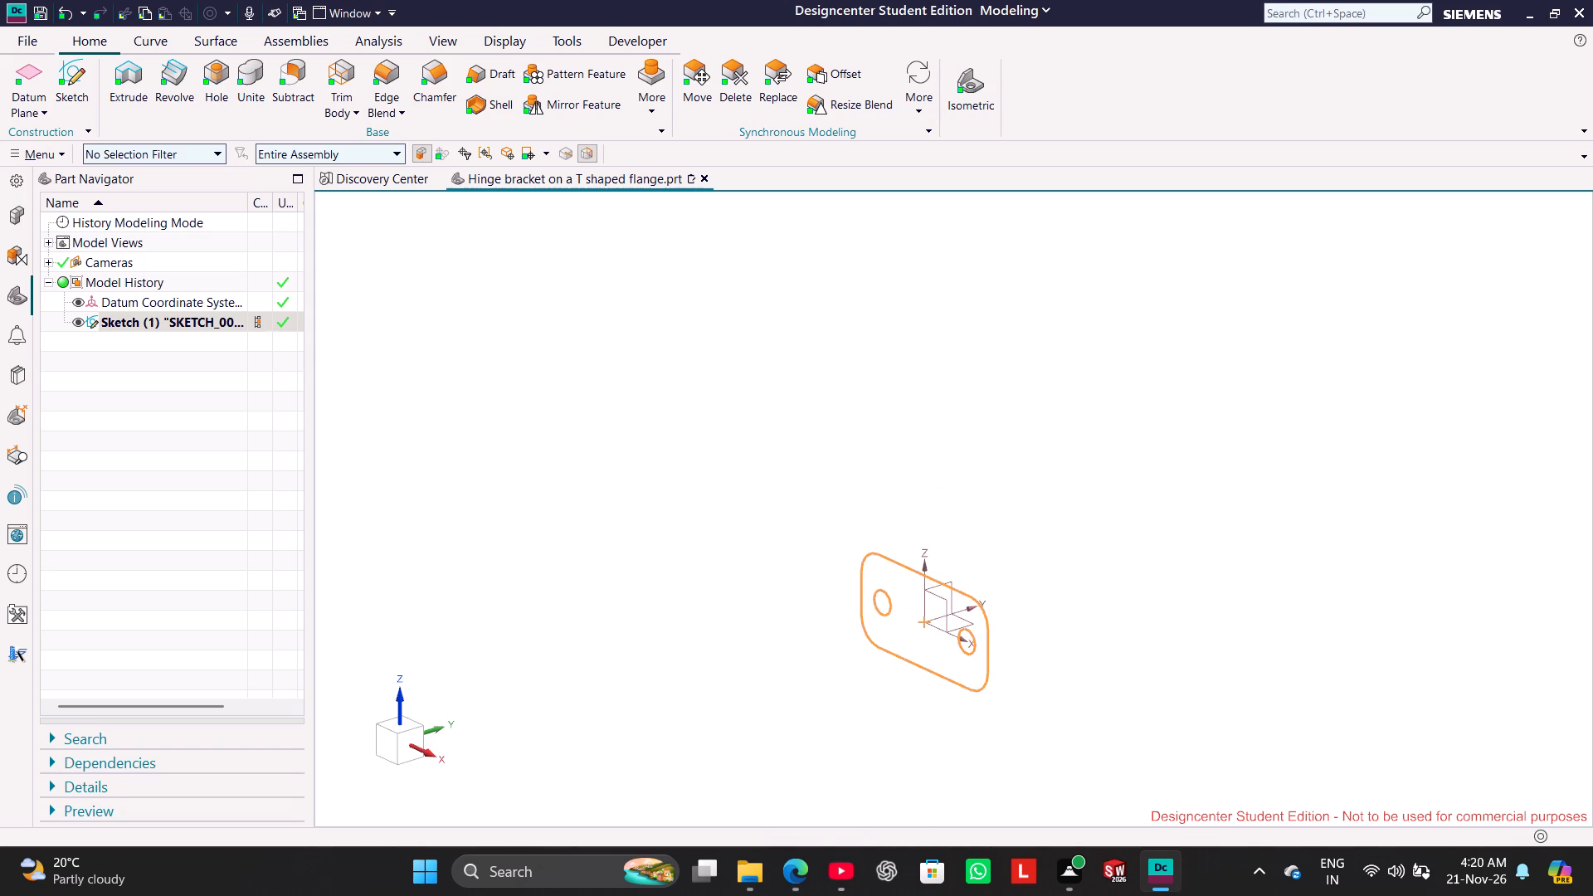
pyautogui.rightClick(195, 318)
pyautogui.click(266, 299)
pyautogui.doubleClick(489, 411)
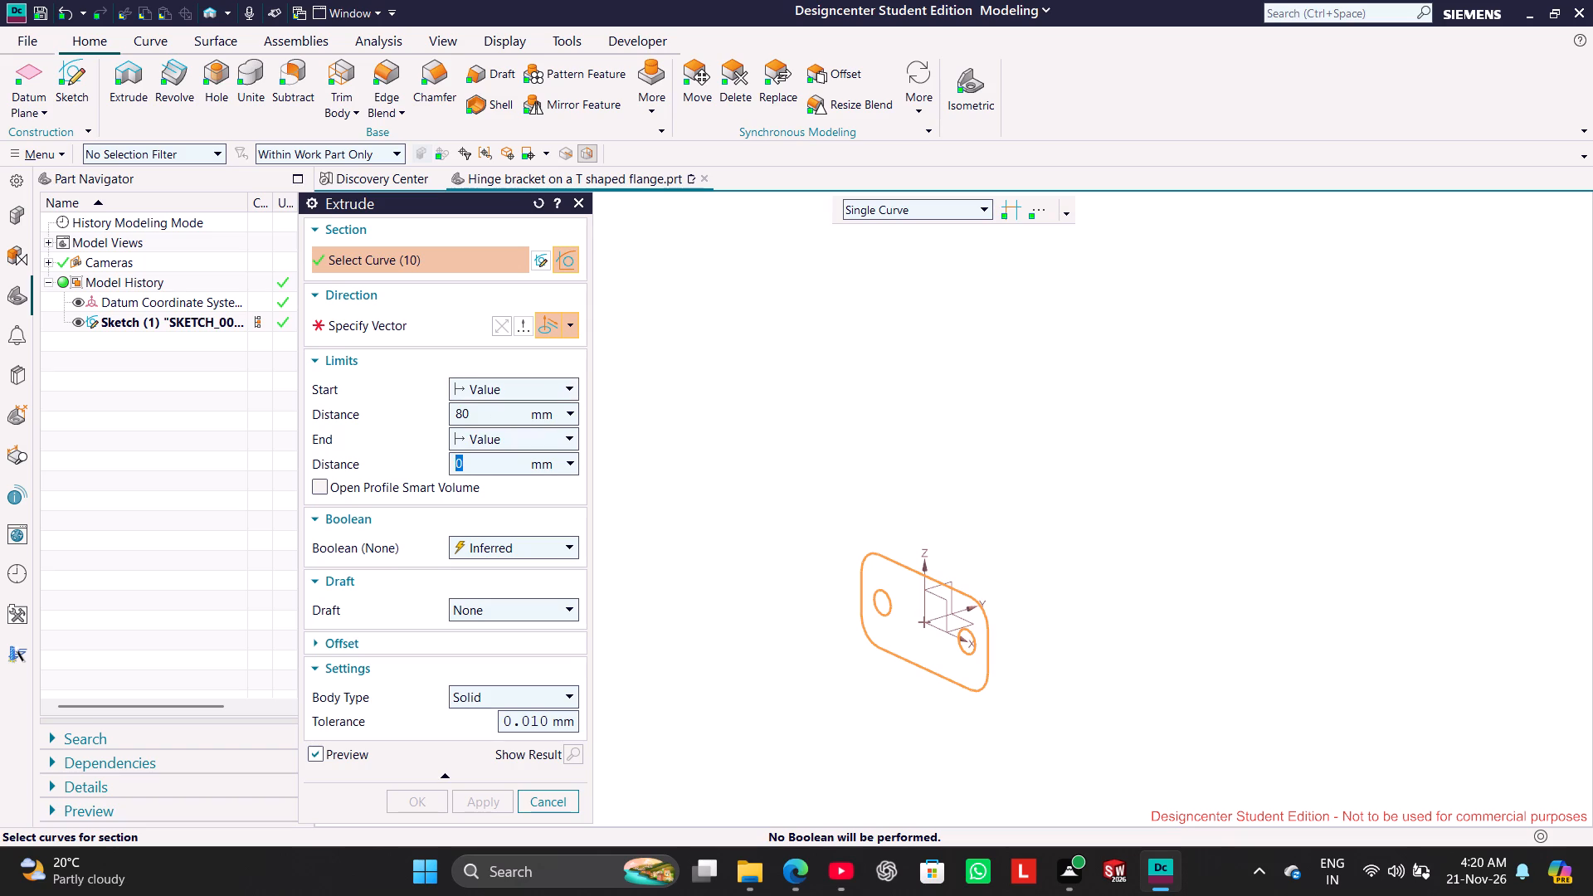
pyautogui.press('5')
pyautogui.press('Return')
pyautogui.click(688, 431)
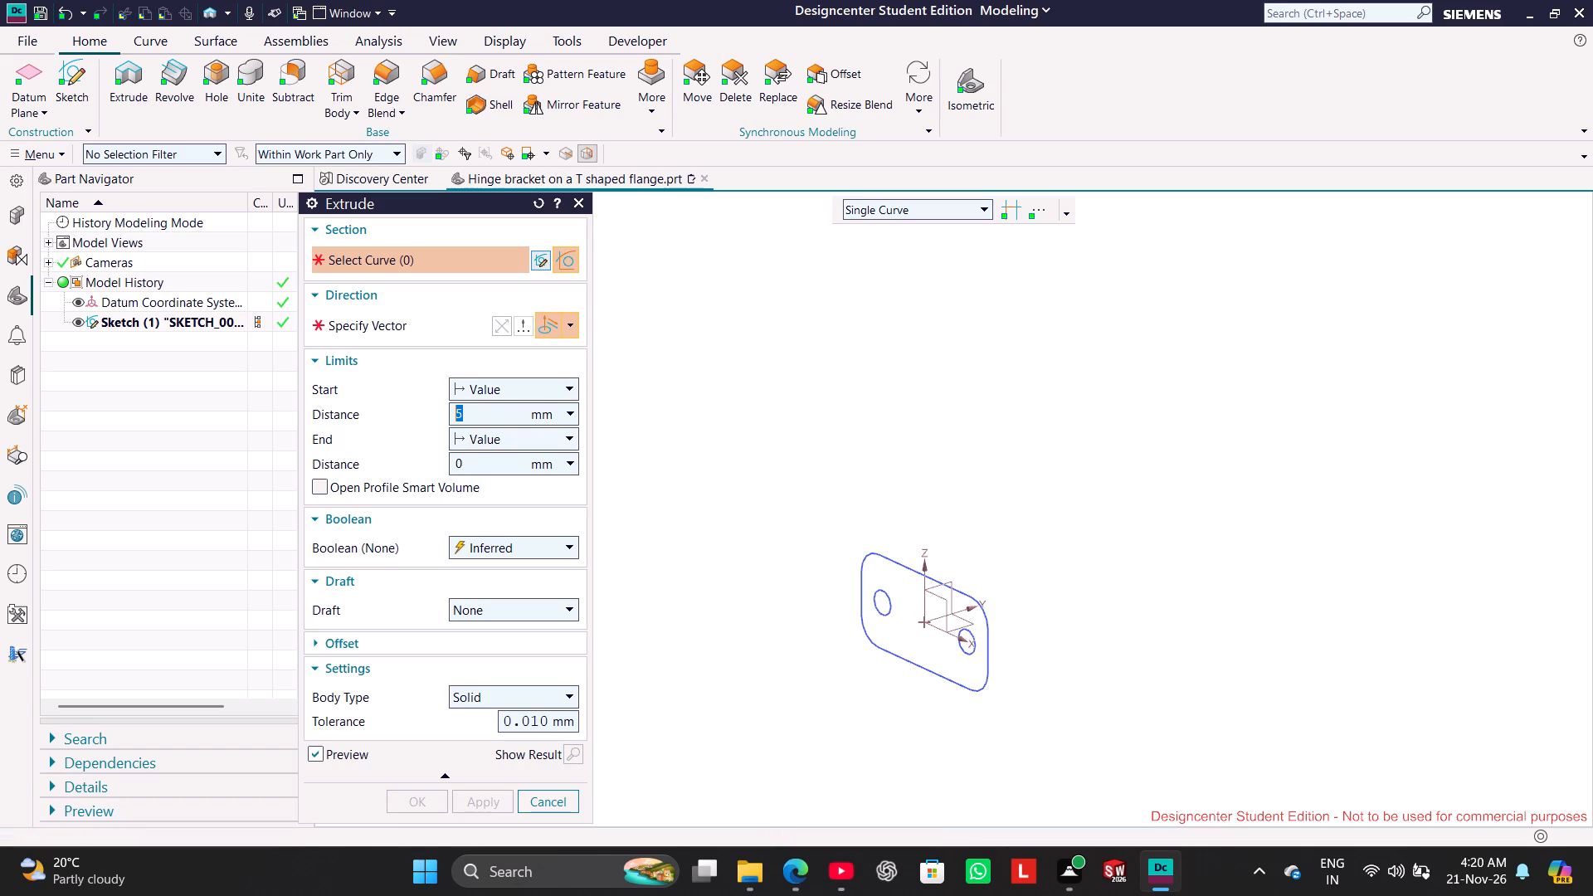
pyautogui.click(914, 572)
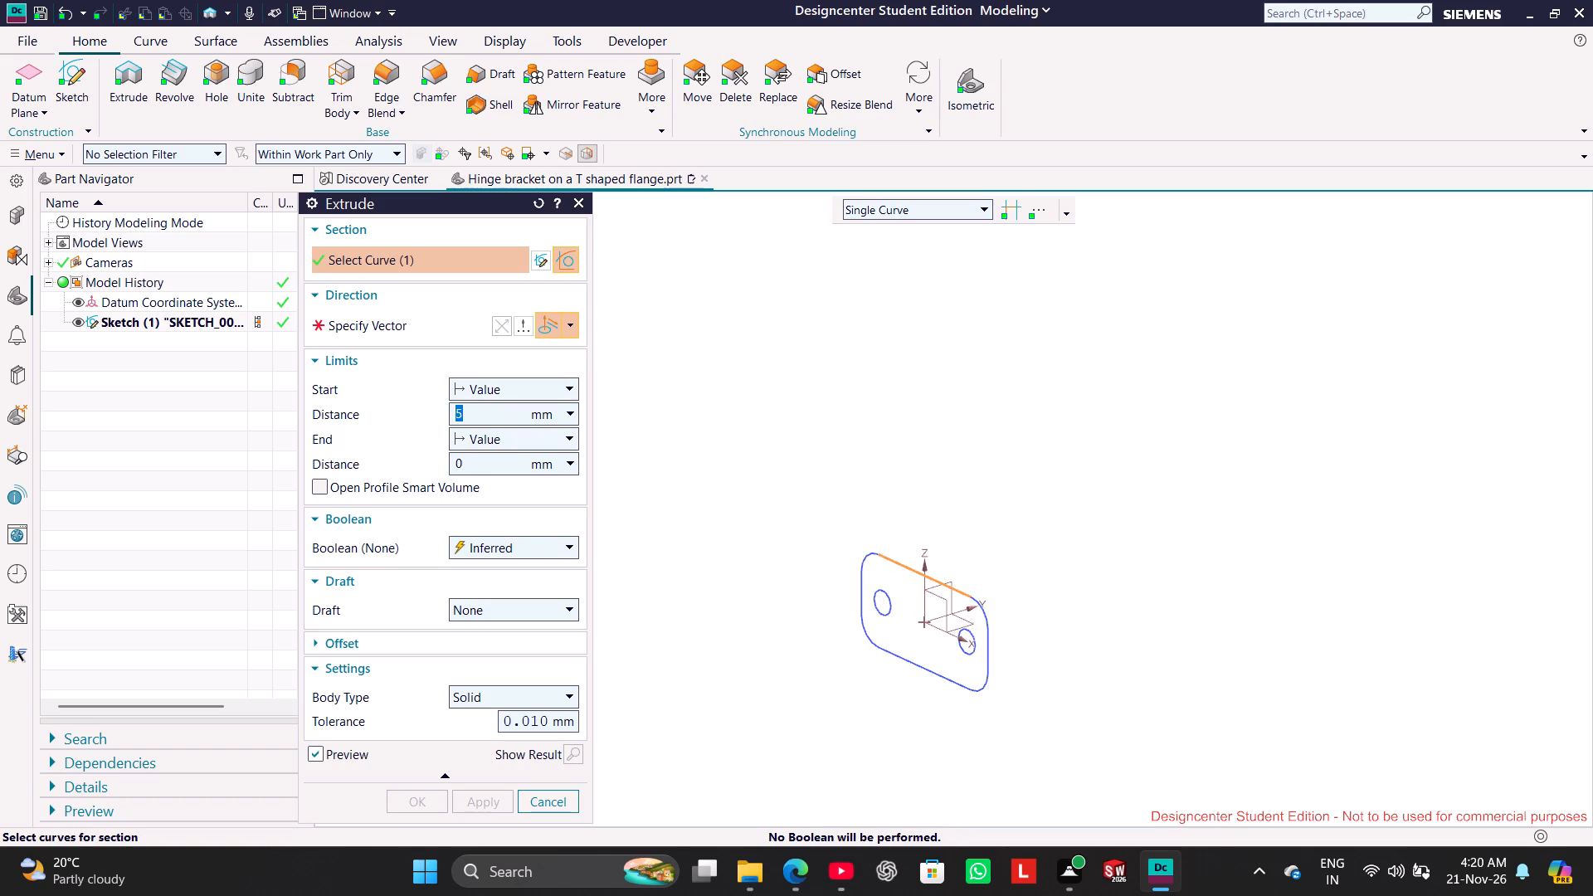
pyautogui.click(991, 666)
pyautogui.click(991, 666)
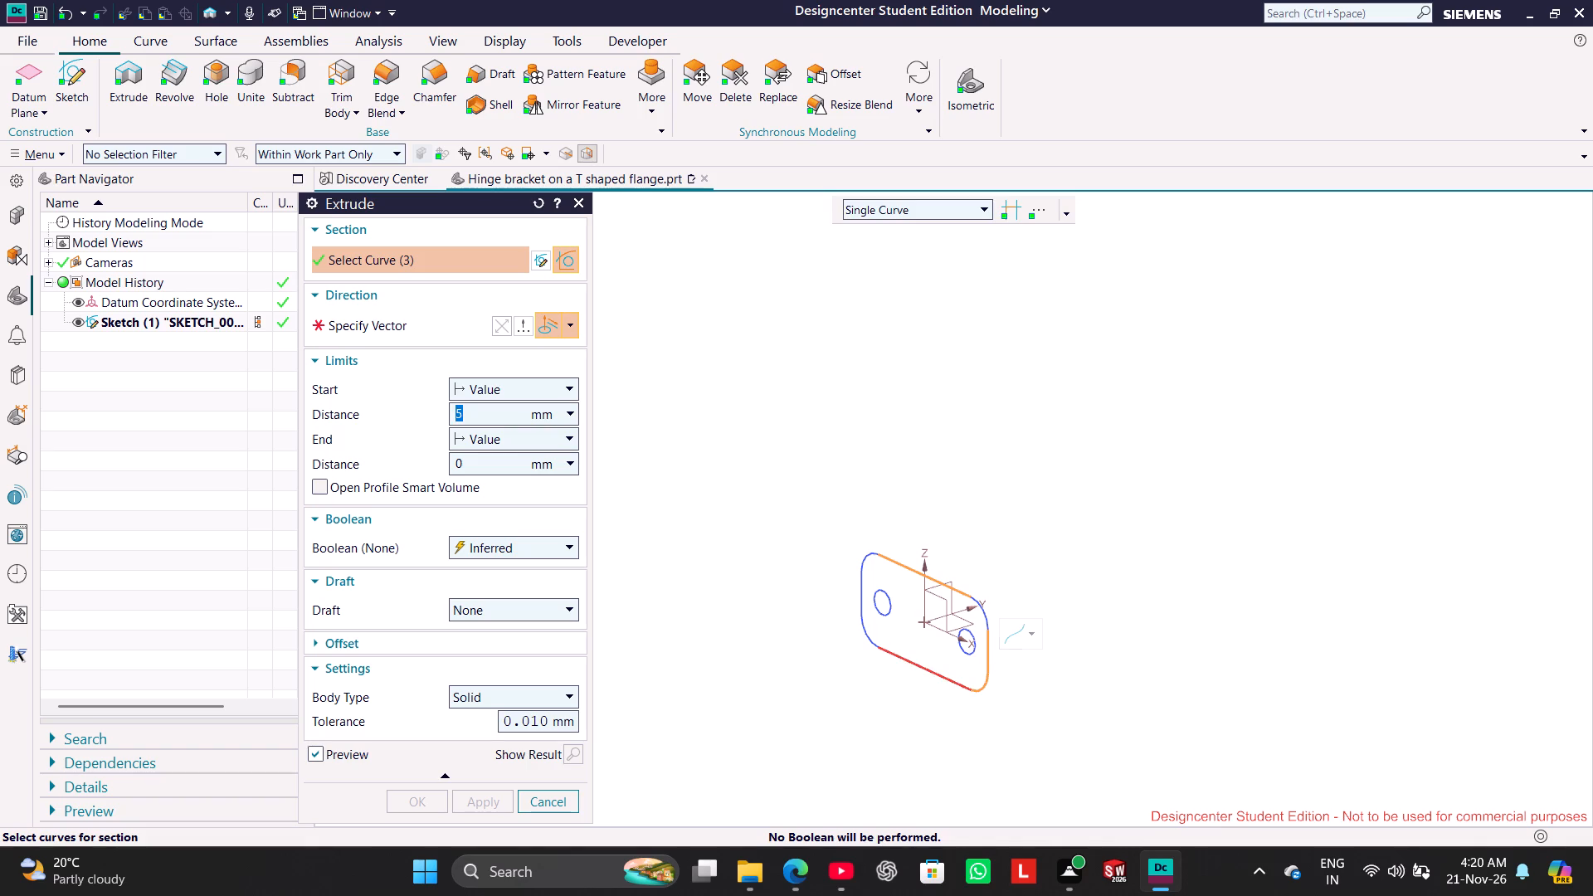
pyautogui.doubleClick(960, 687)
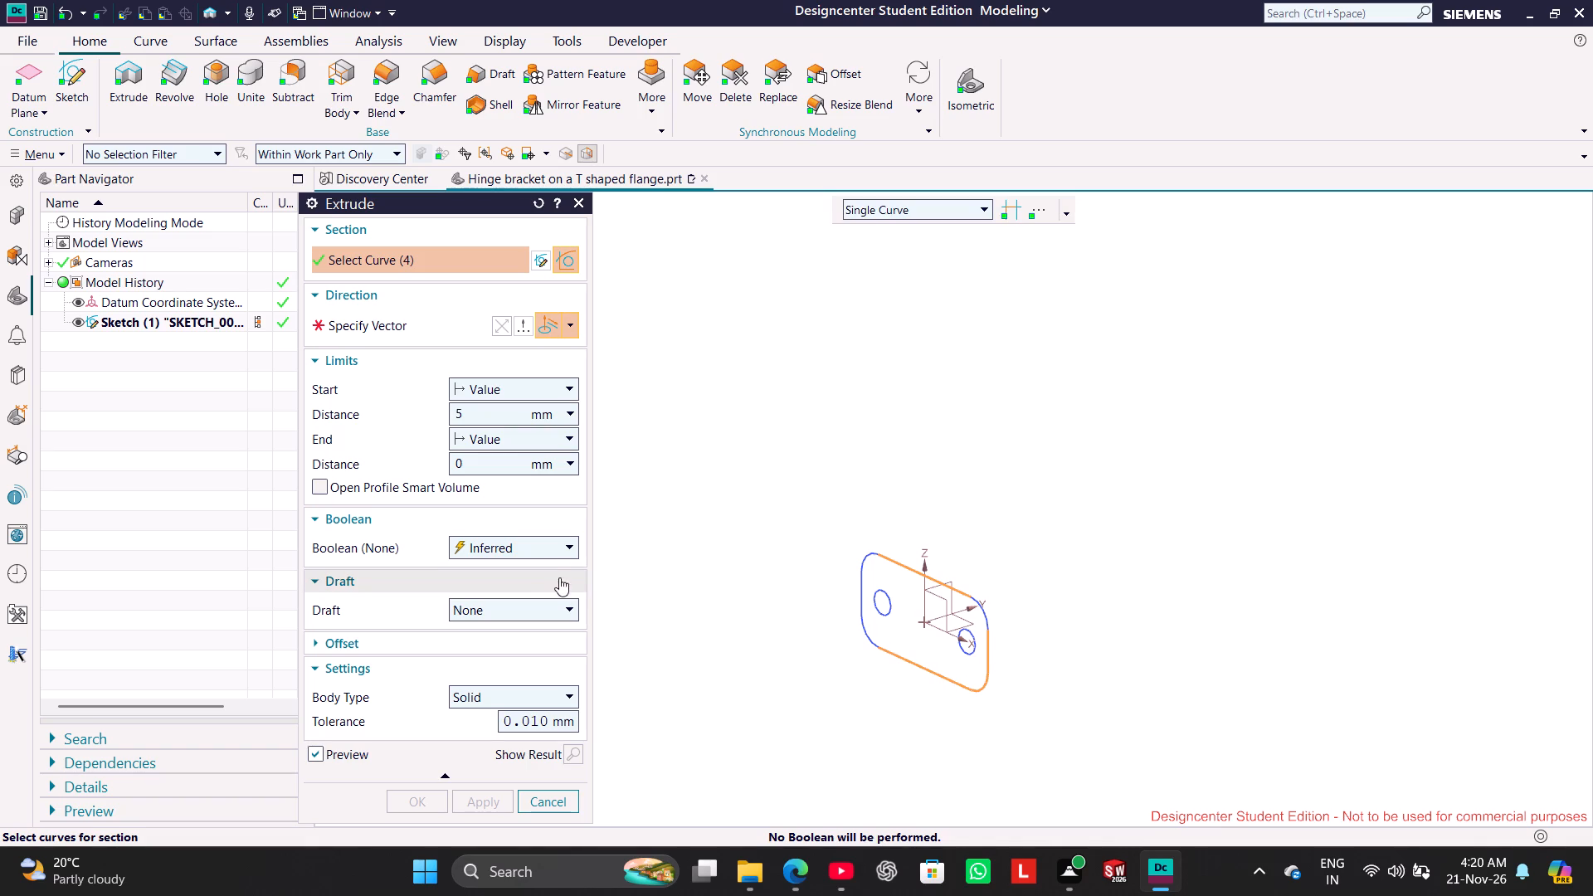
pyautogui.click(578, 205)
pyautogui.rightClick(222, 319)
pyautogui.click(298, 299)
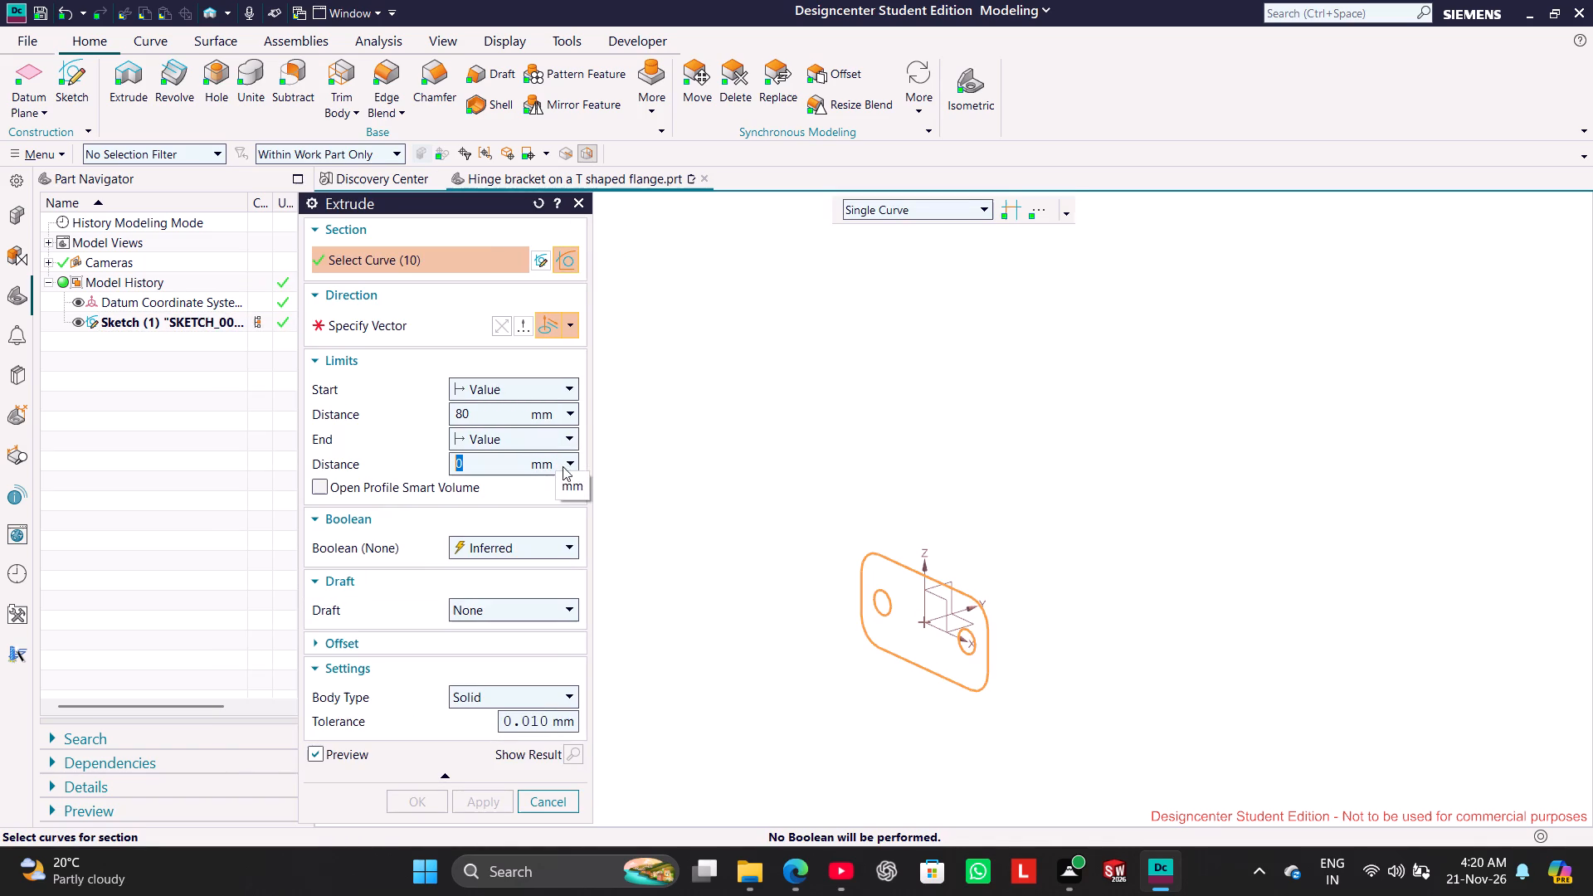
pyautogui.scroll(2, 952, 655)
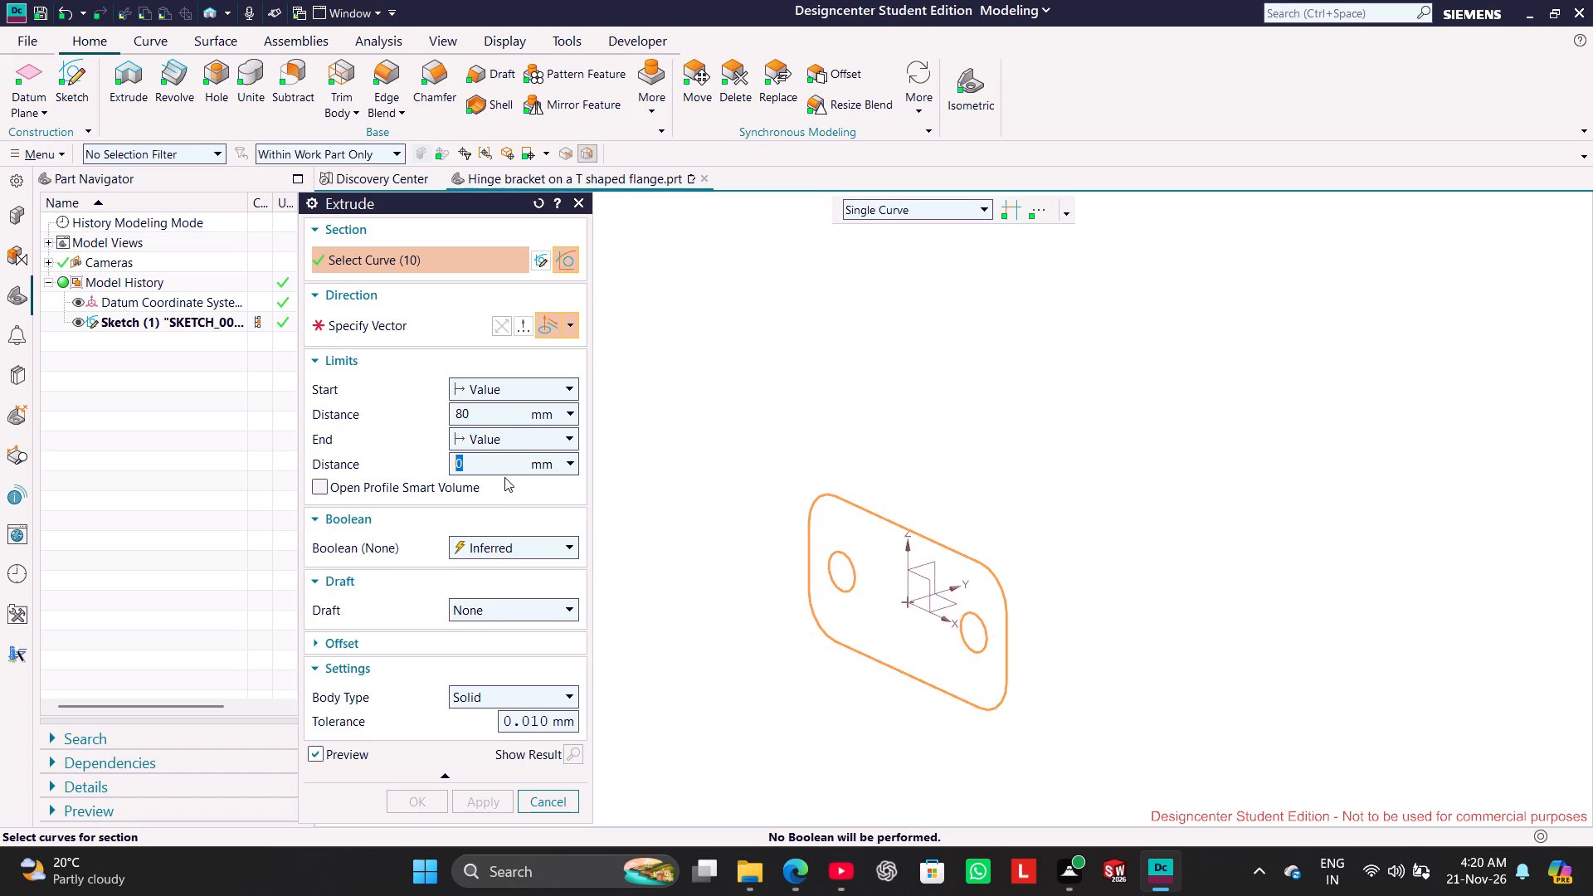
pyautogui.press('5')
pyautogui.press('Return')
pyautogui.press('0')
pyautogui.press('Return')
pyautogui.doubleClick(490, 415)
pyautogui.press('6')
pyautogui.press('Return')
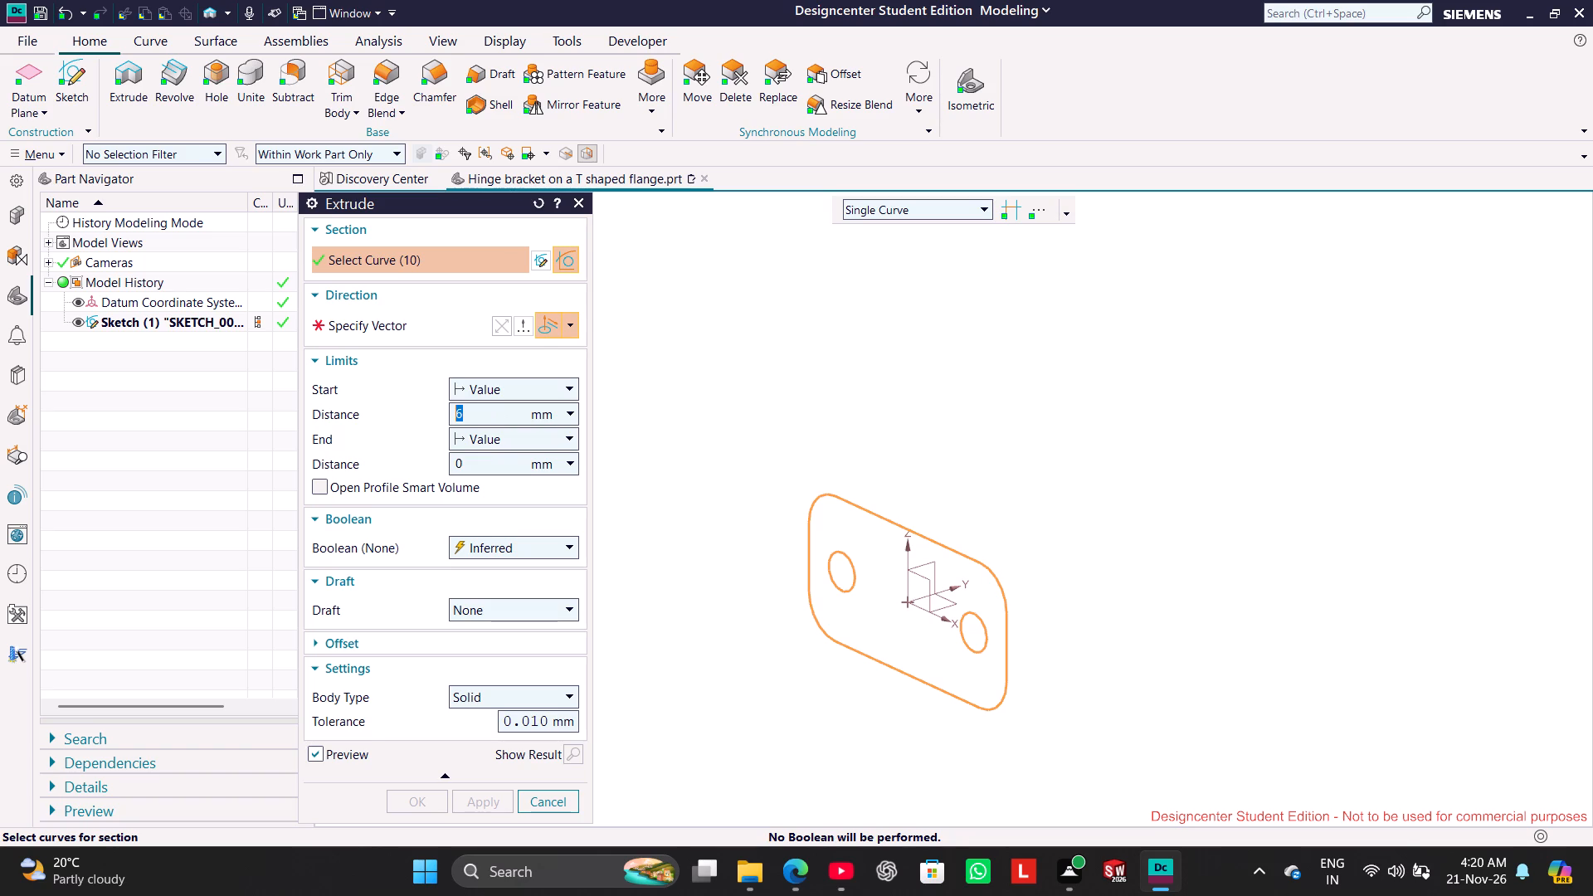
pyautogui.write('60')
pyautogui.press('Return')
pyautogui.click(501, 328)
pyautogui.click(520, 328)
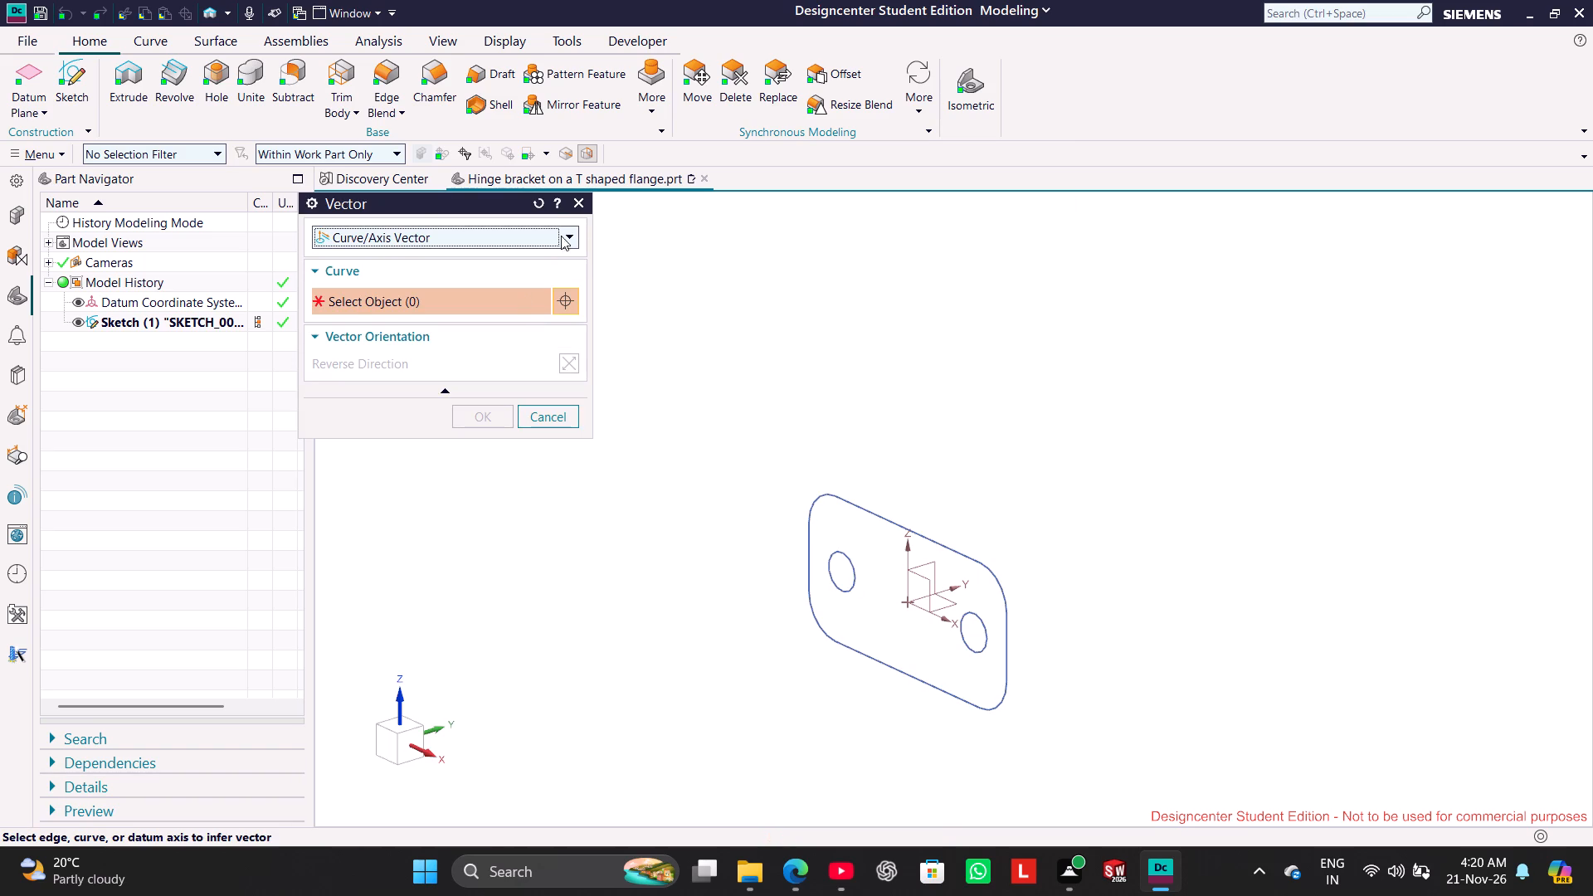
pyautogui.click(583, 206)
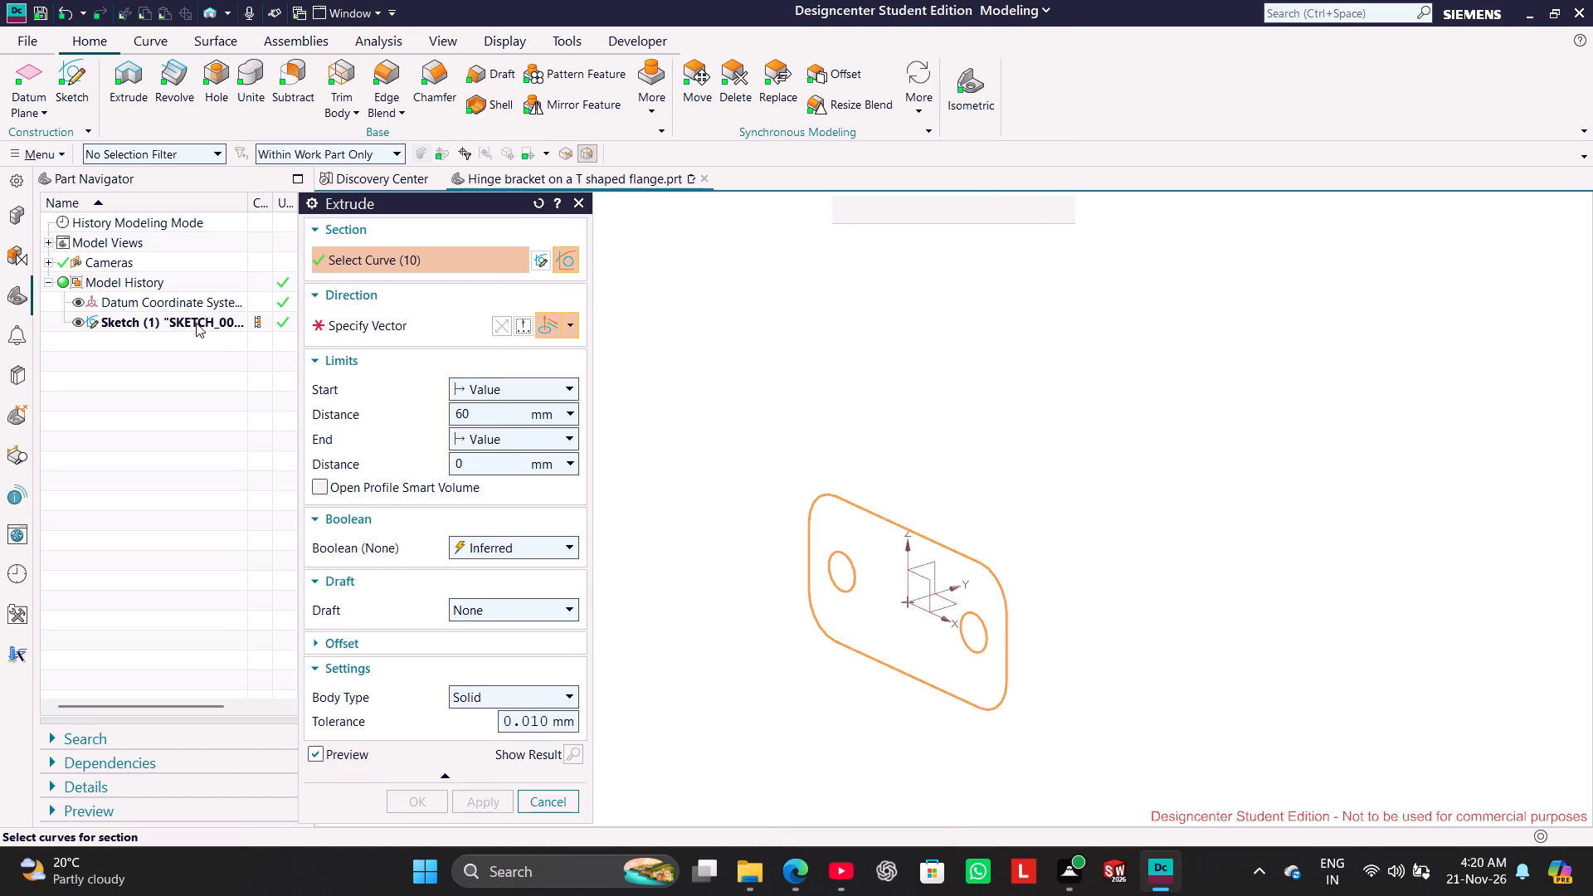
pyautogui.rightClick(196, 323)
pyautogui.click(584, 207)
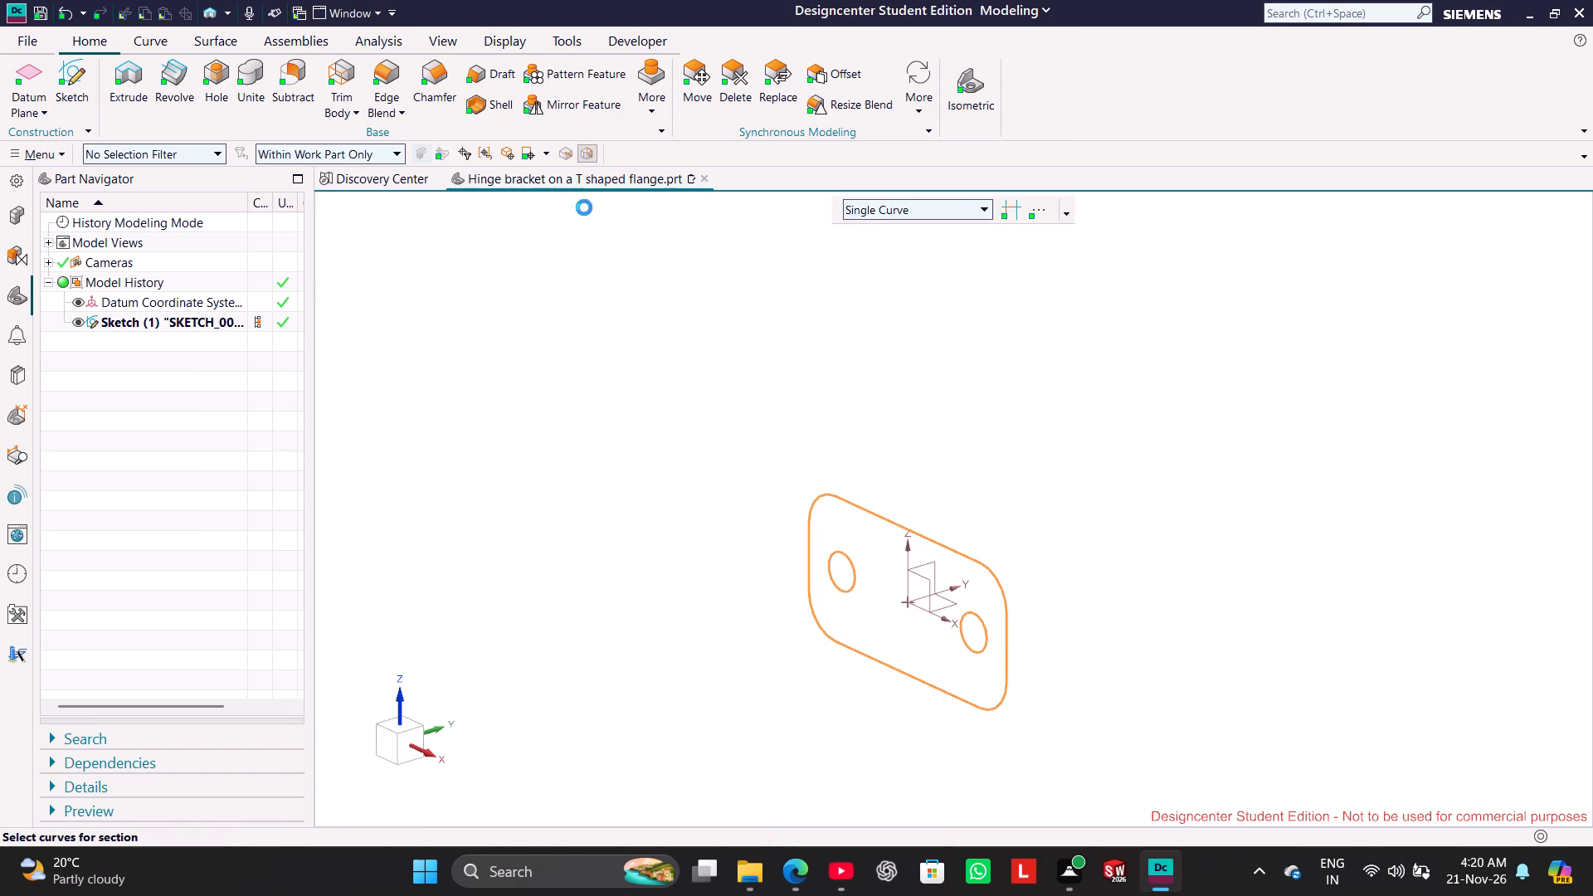
# Extrude the two-hole plate sketch with start distance 5 mm and end distance 0 mm, inferring the direction from a hole circle.
pyautogui.rightClick(218, 323)
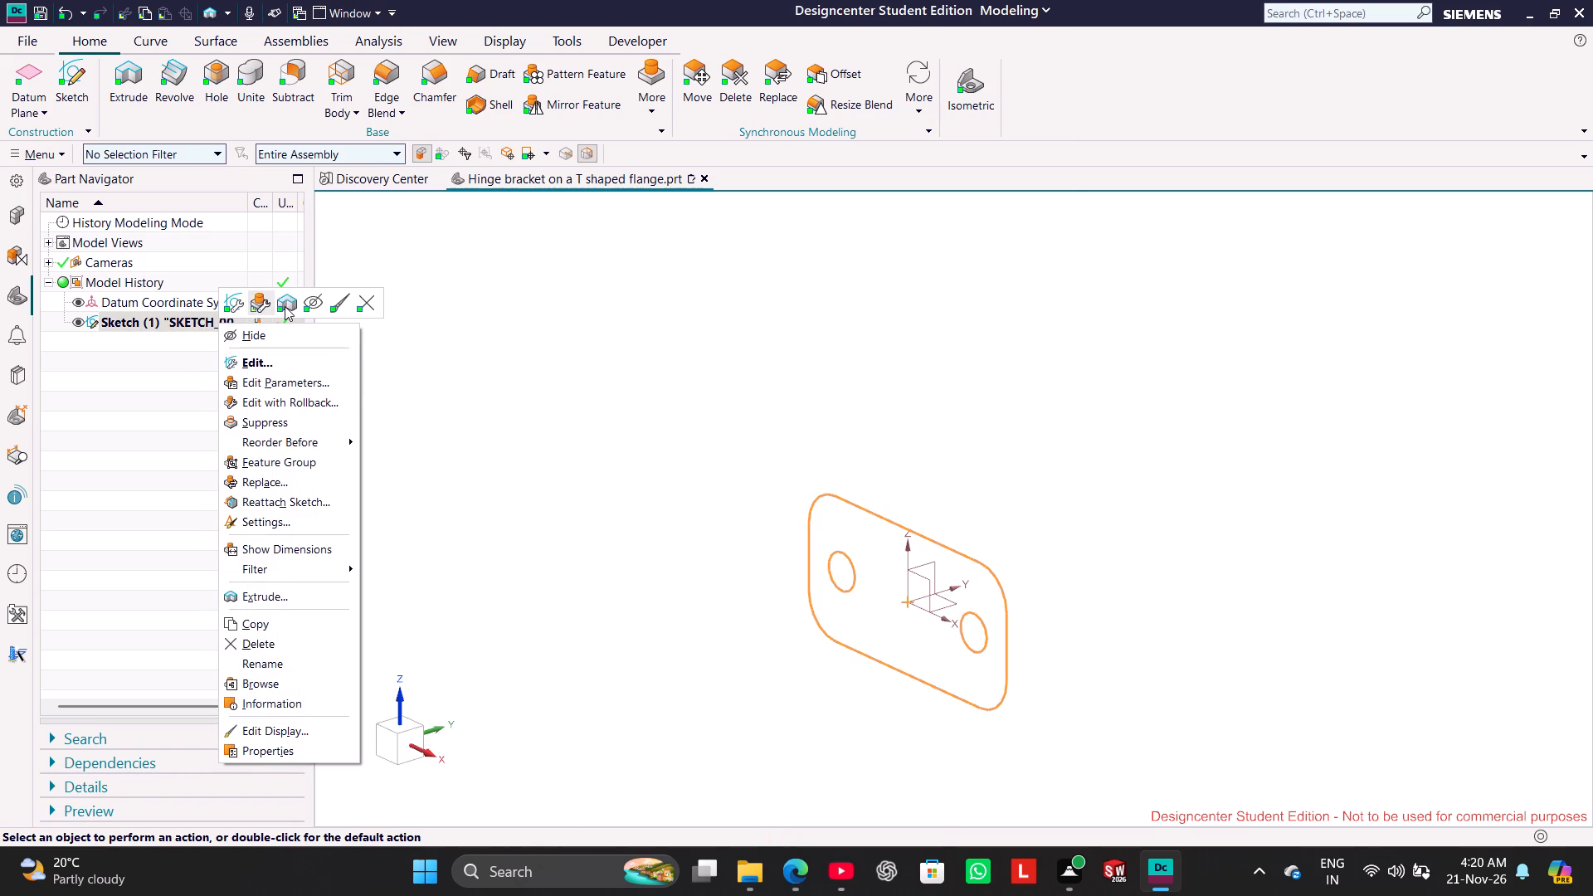
pyautogui.click(286, 306)
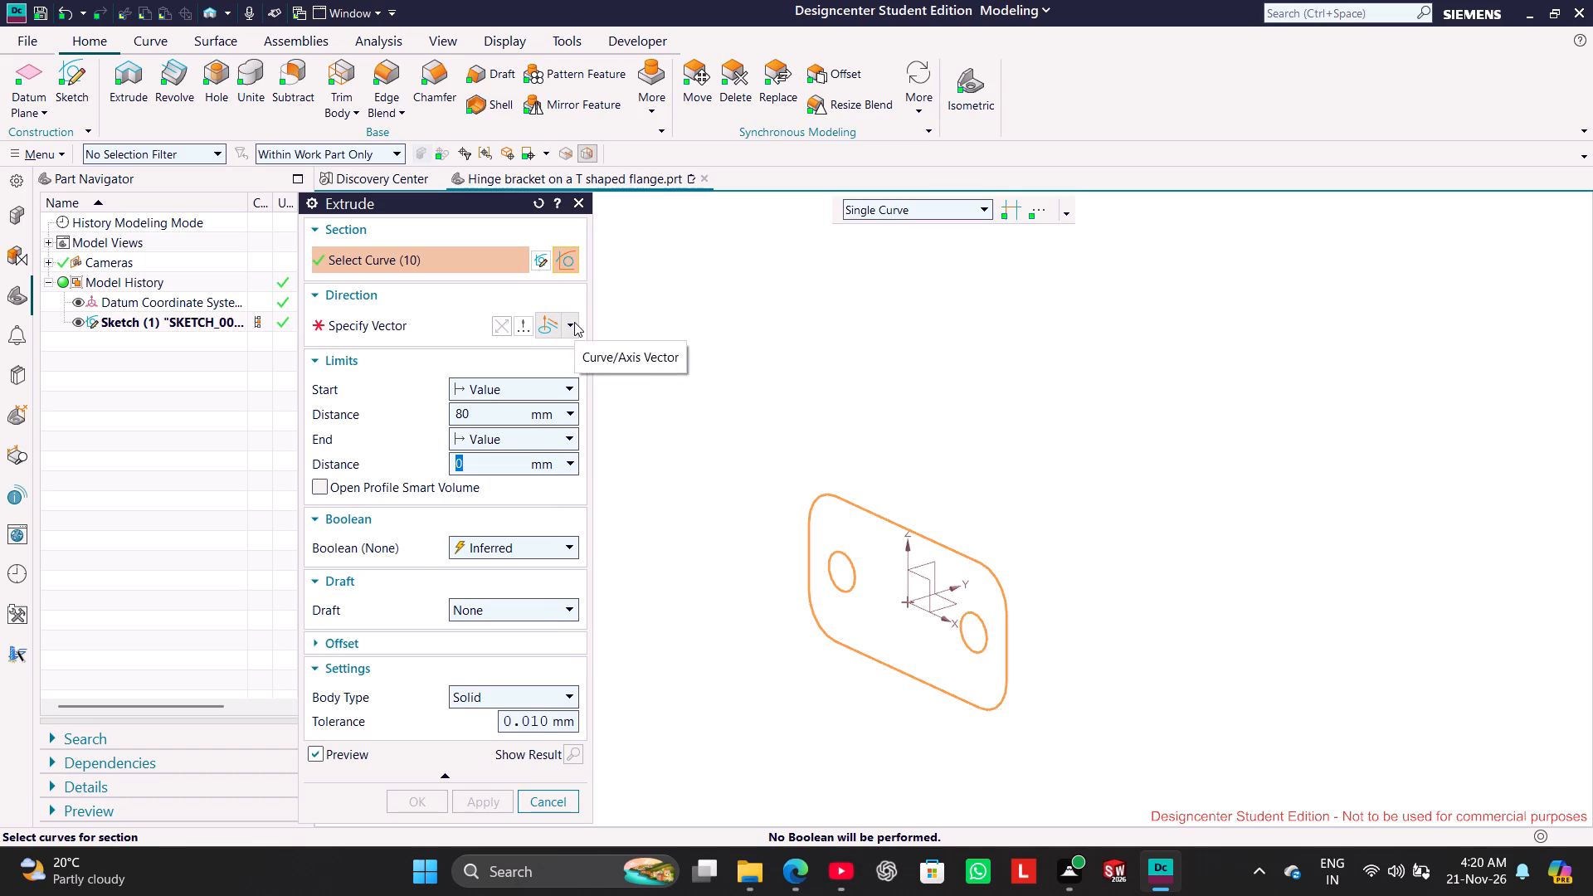
pyautogui.click(574, 322)
pyautogui.click(556, 349)
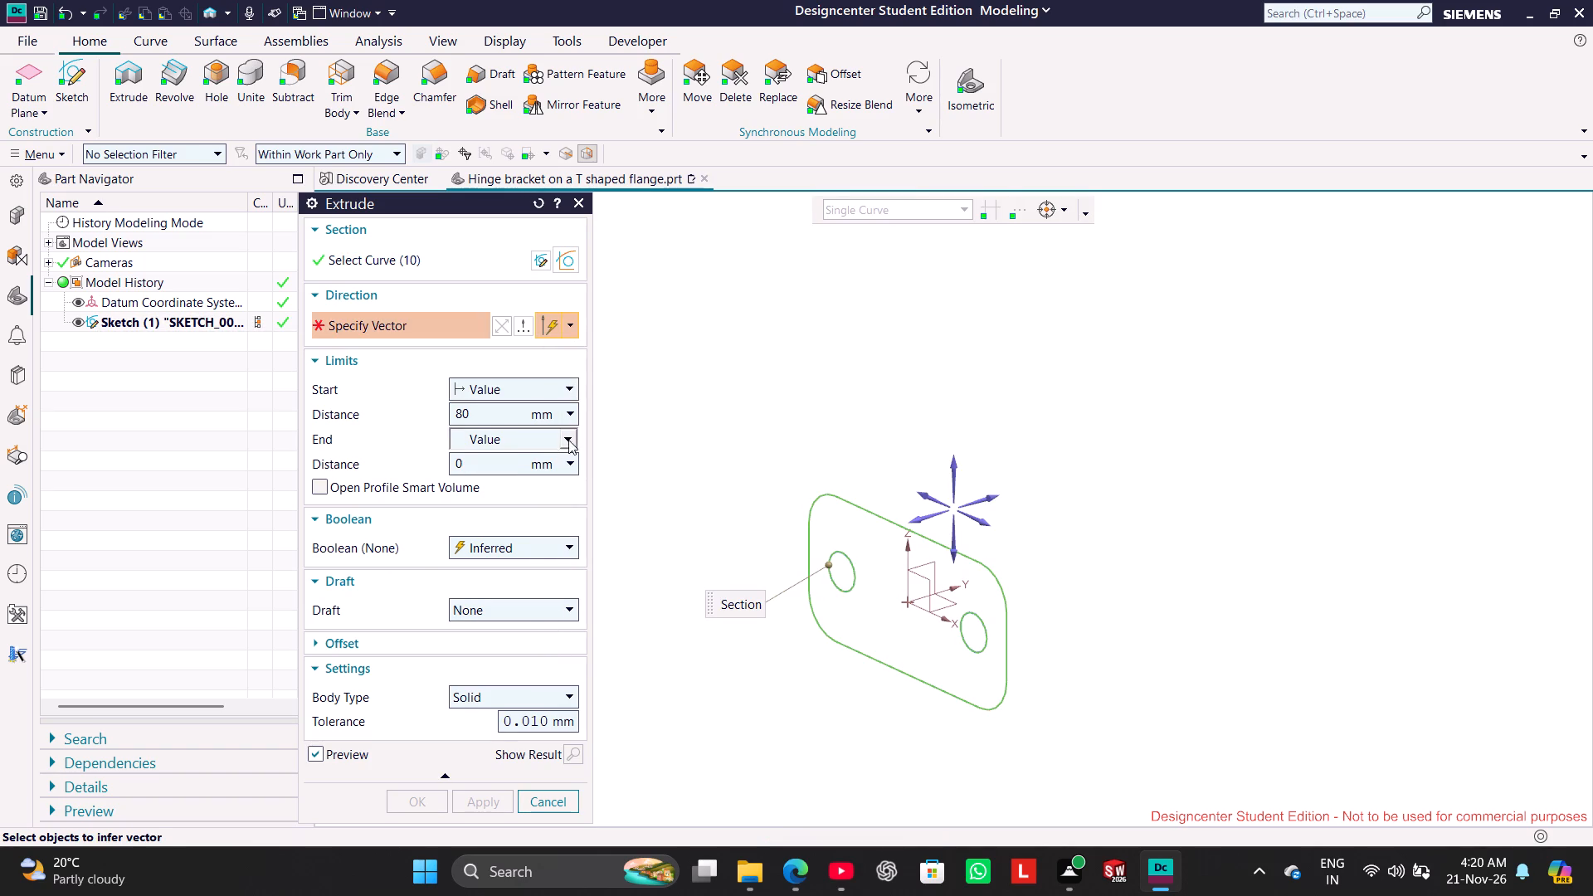
pyautogui.doubleClick(477, 412)
pyautogui.press('5')
pyautogui.press('Return')
pyautogui.click(728, 483)
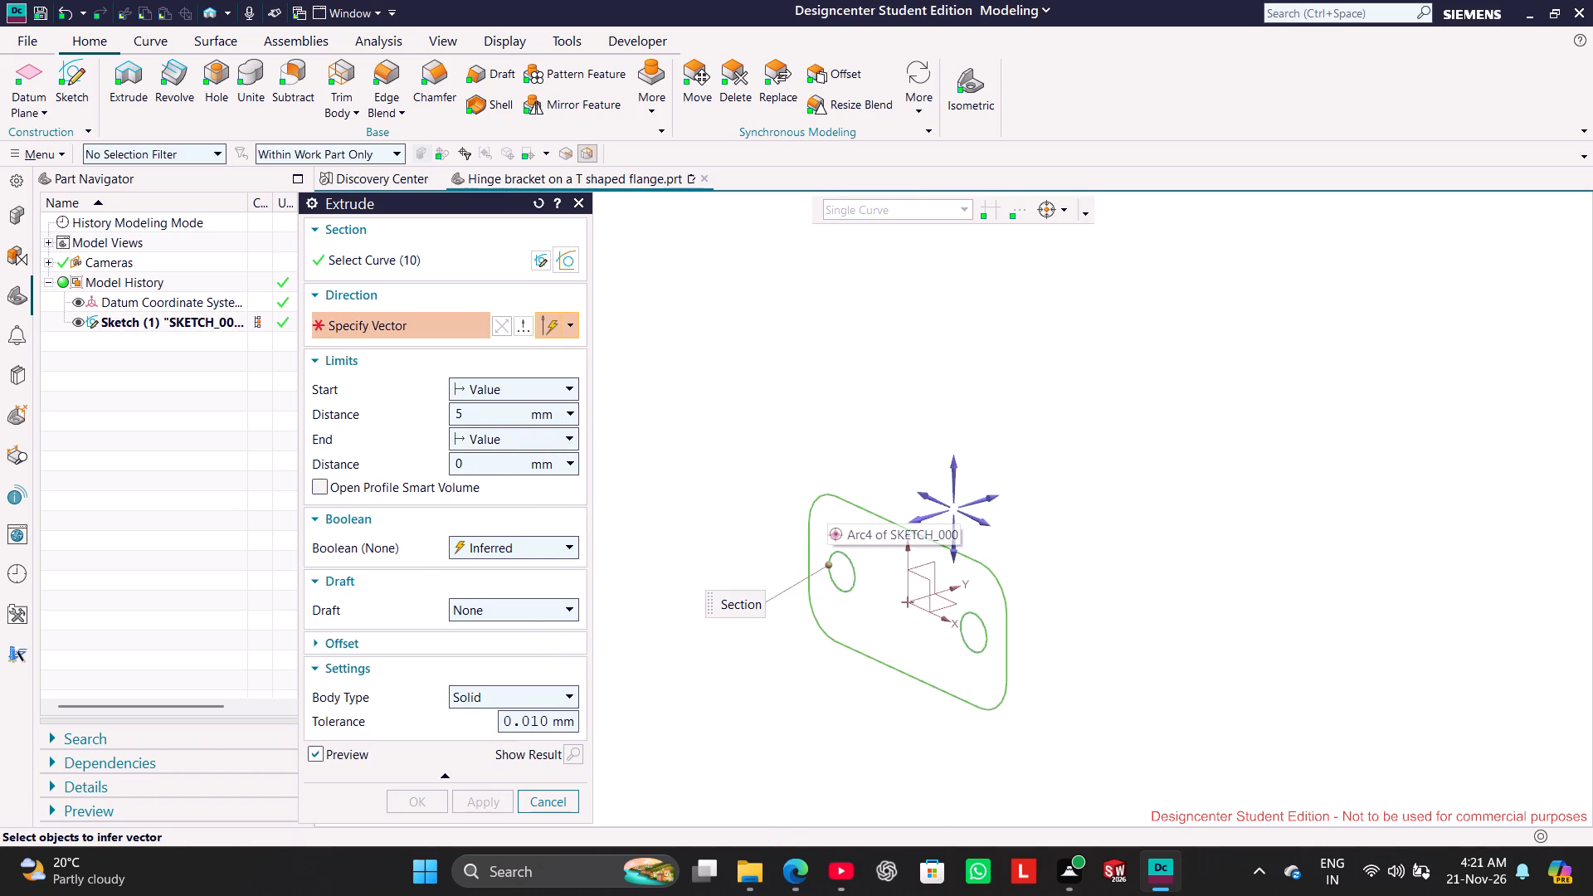
pyautogui.click(848, 504)
pyautogui.click(854, 587)
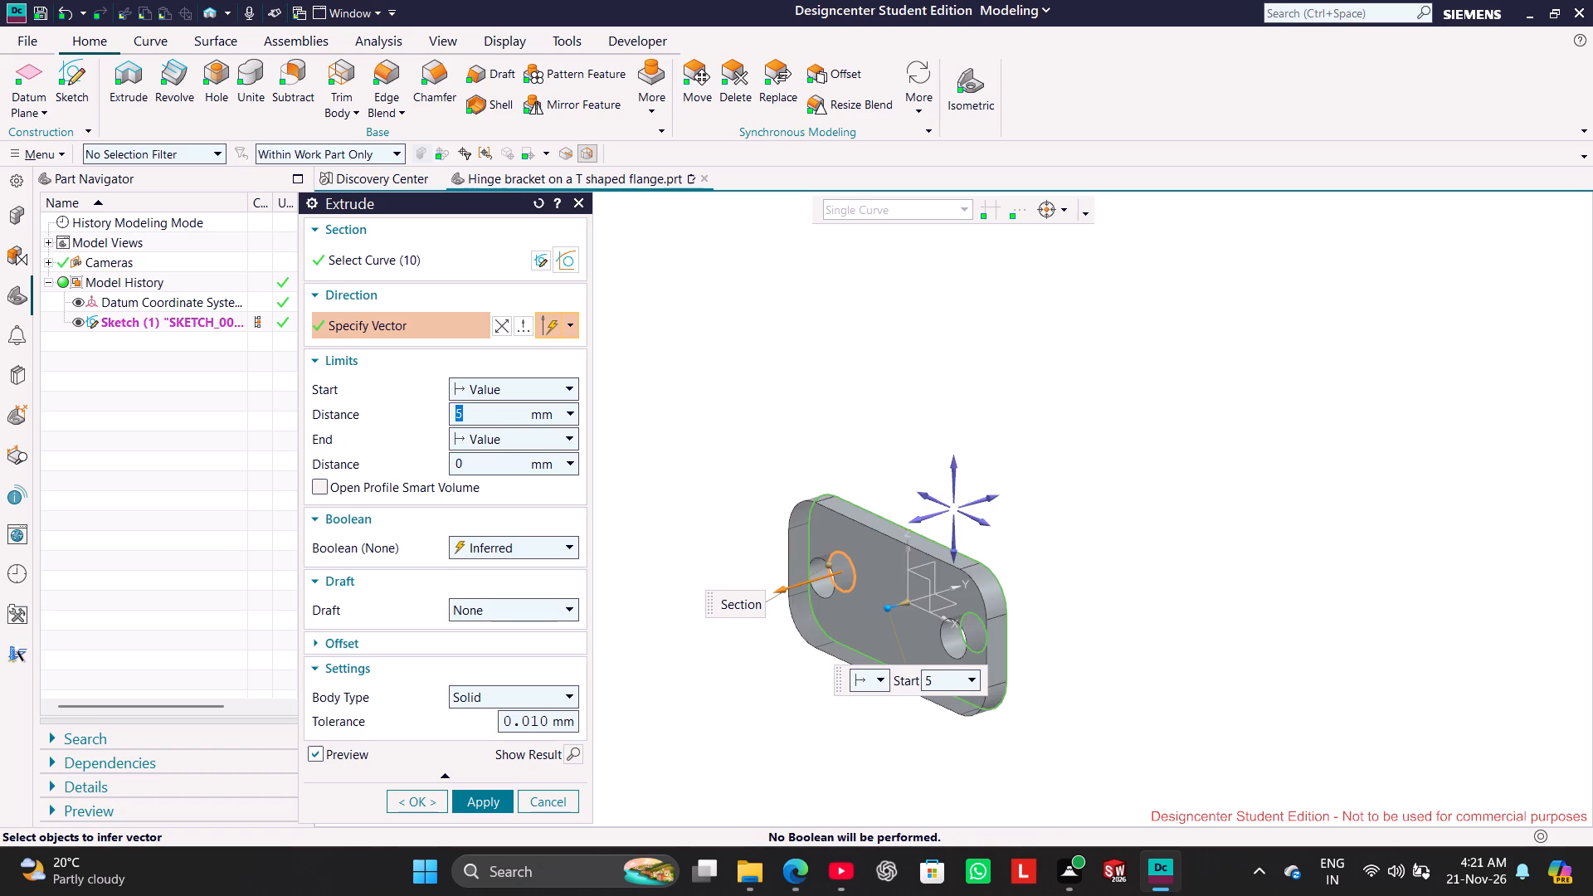
pyautogui.click(477, 806)
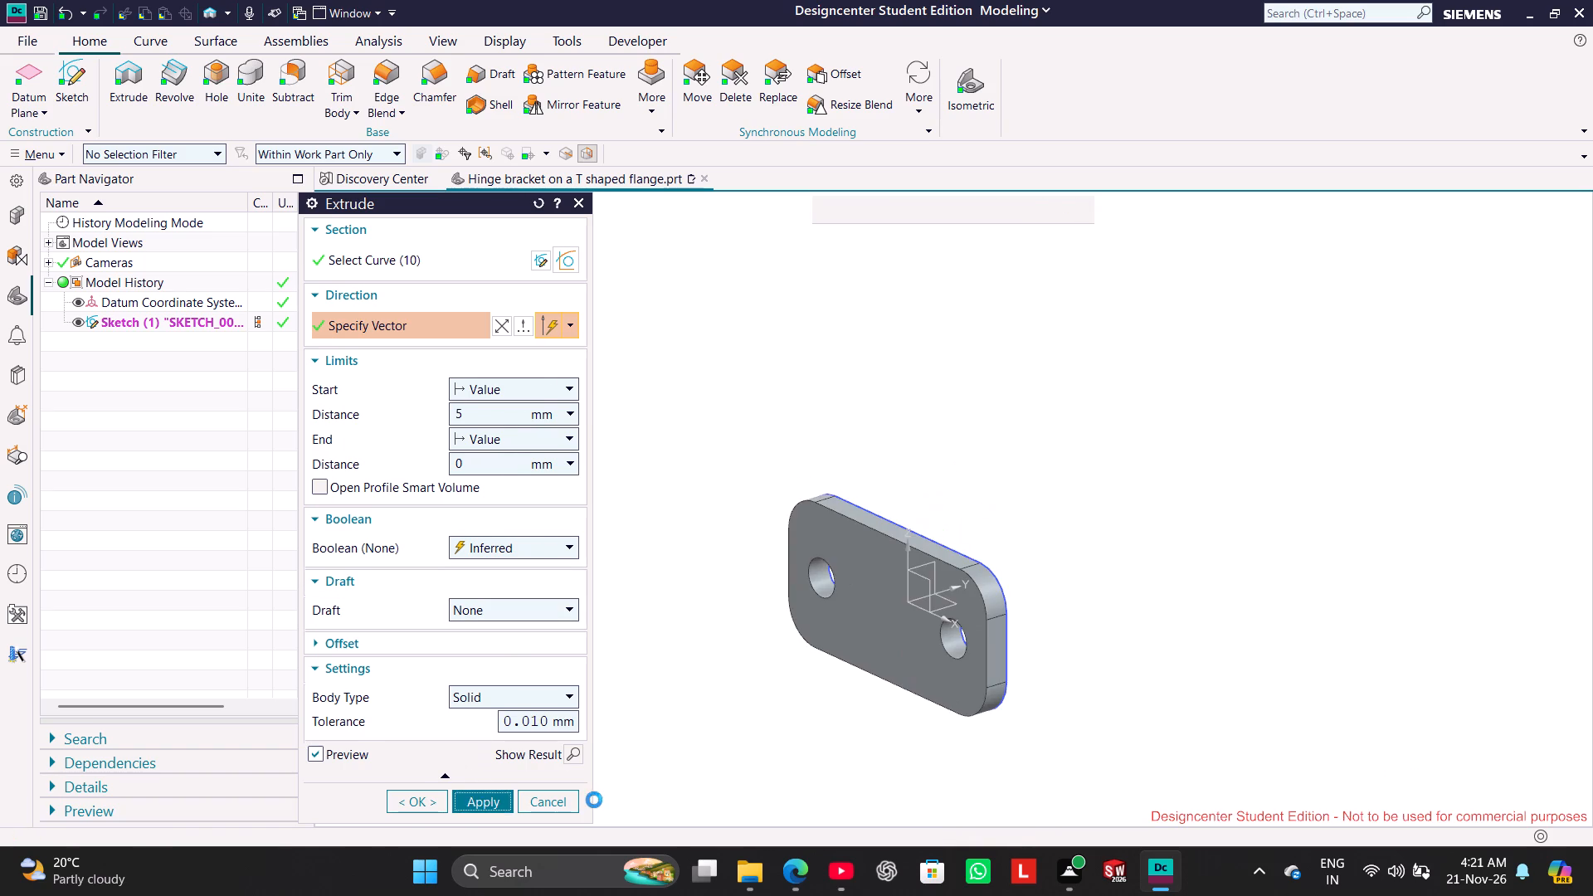
pyautogui.click(566, 802)
# Hide the plate sketch and the datum coordinate system, leaving only the extruded plate shown.
pyautogui.click(75, 323)
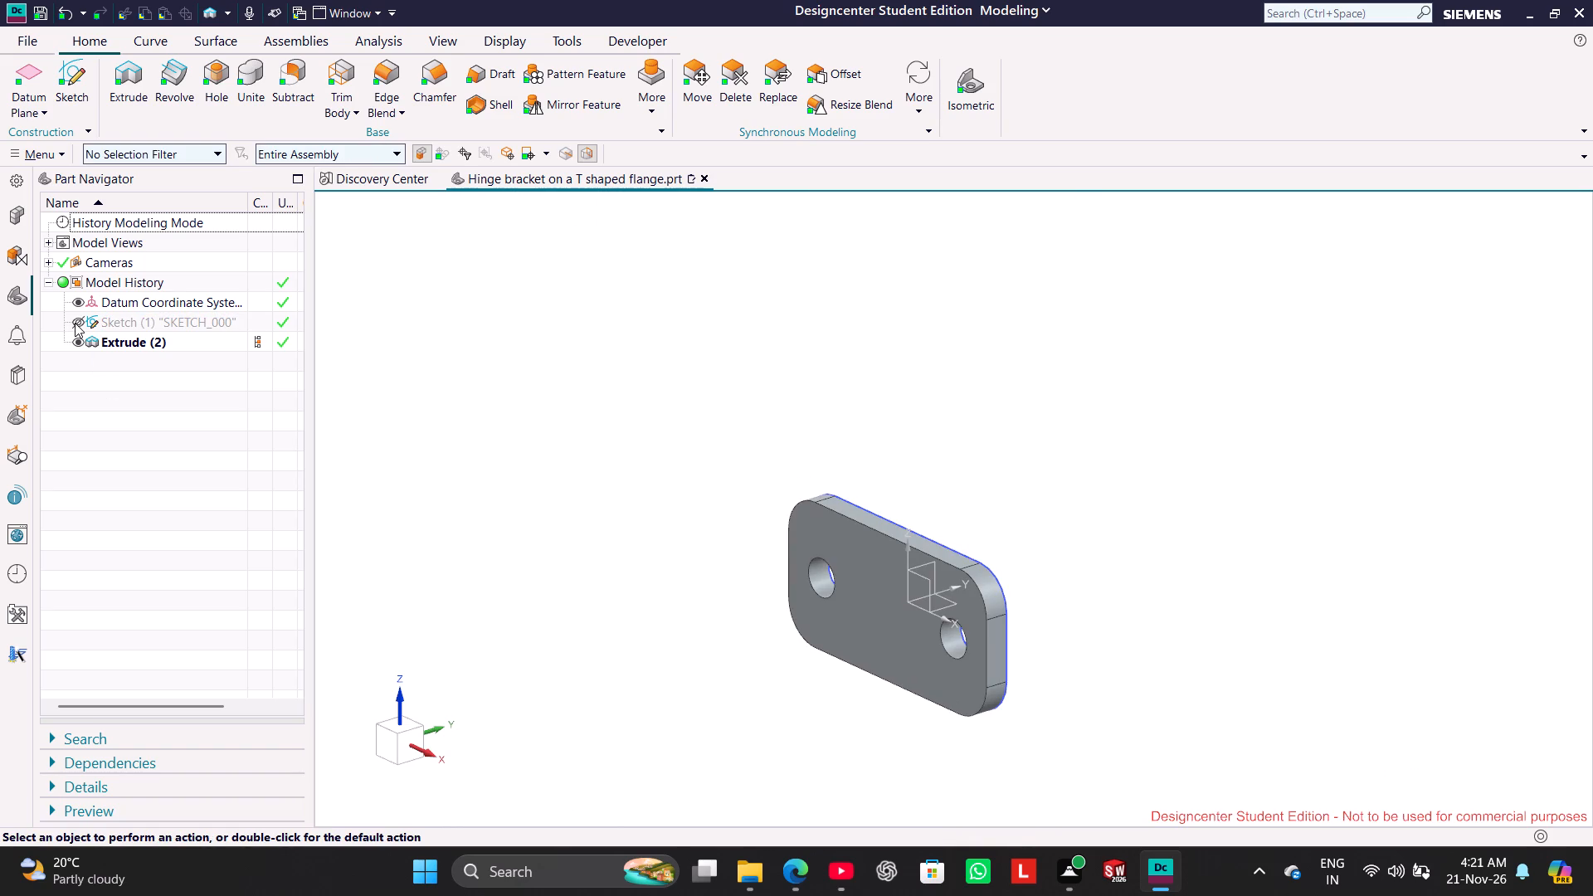
pyautogui.click(956, 117)
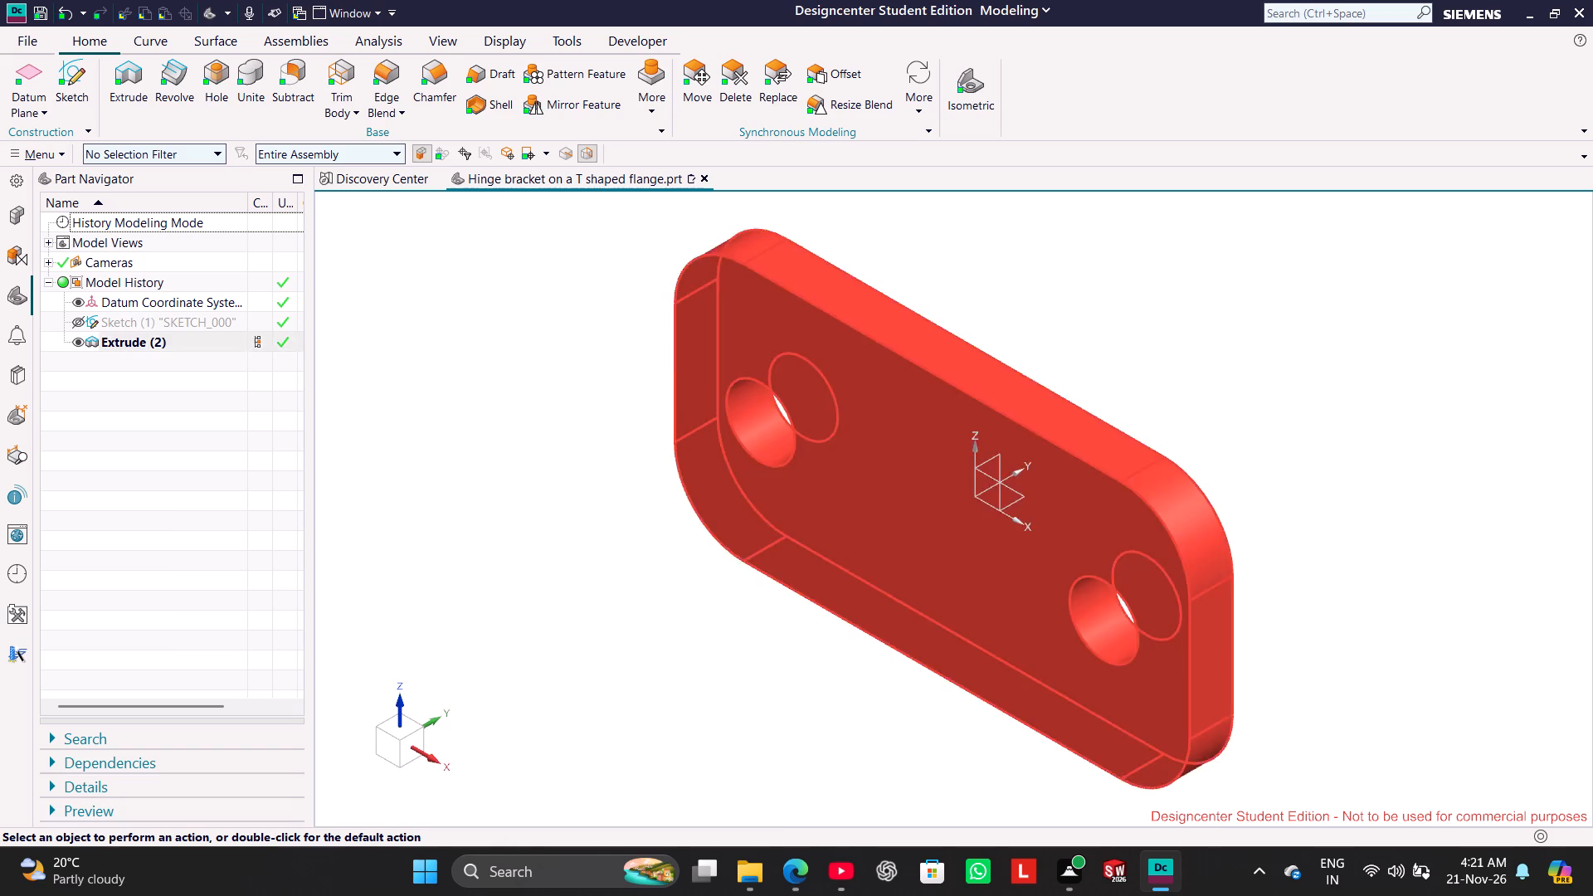
pyautogui.scroll(-5, 925, 368)
pyautogui.click(622, 436)
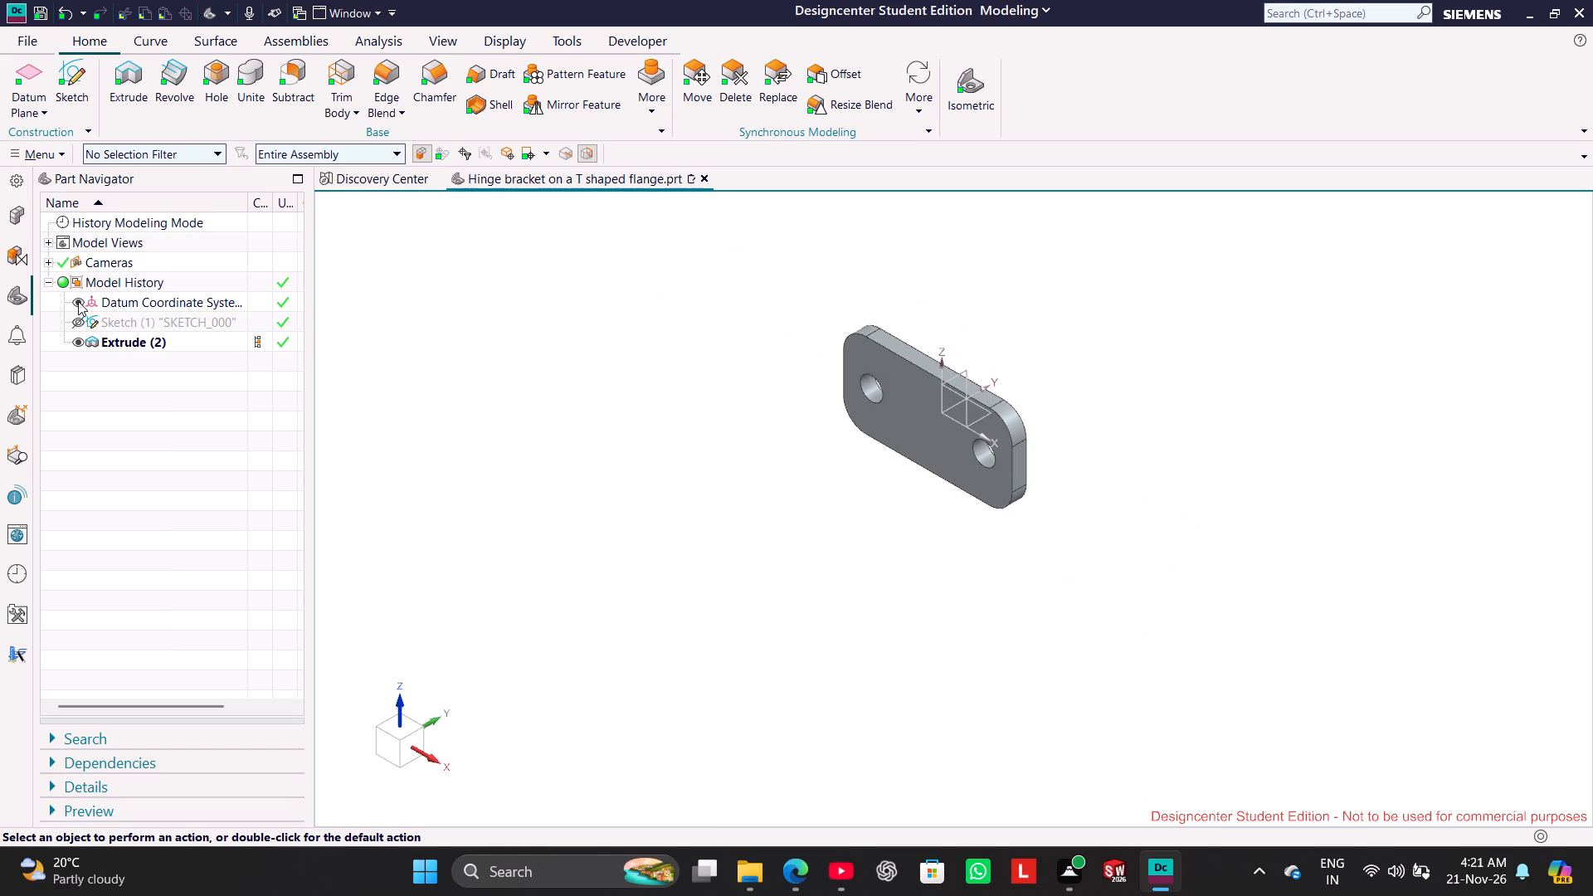
pyautogui.click(80, 302)
pyautogui.click(412, 411)
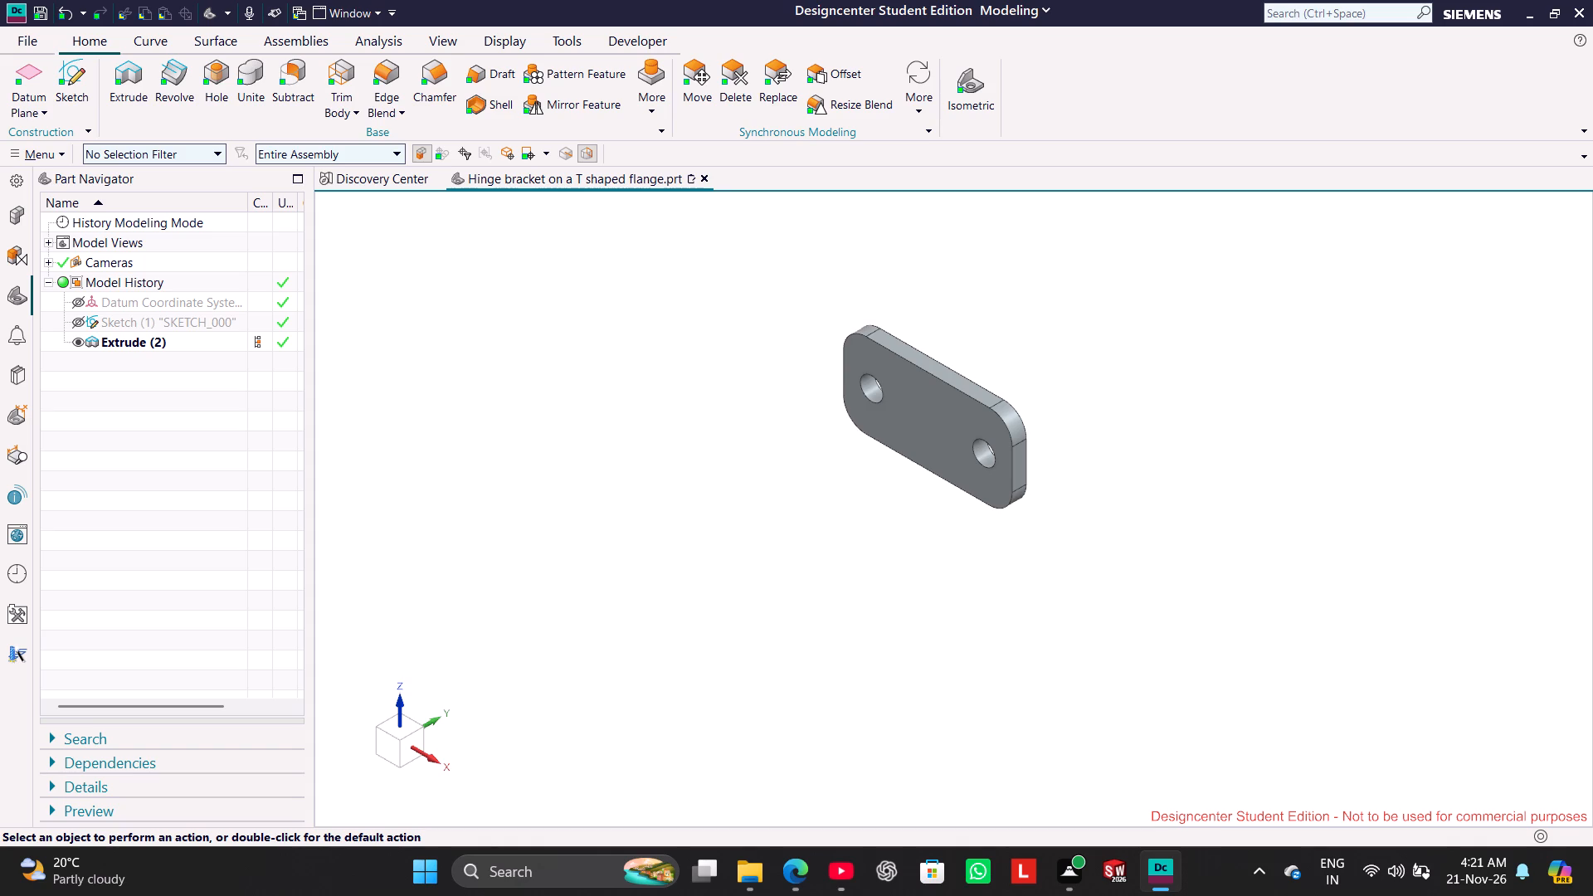
# Create a new sketch on the Right principal plane.
pyautogui.click(72, 75)
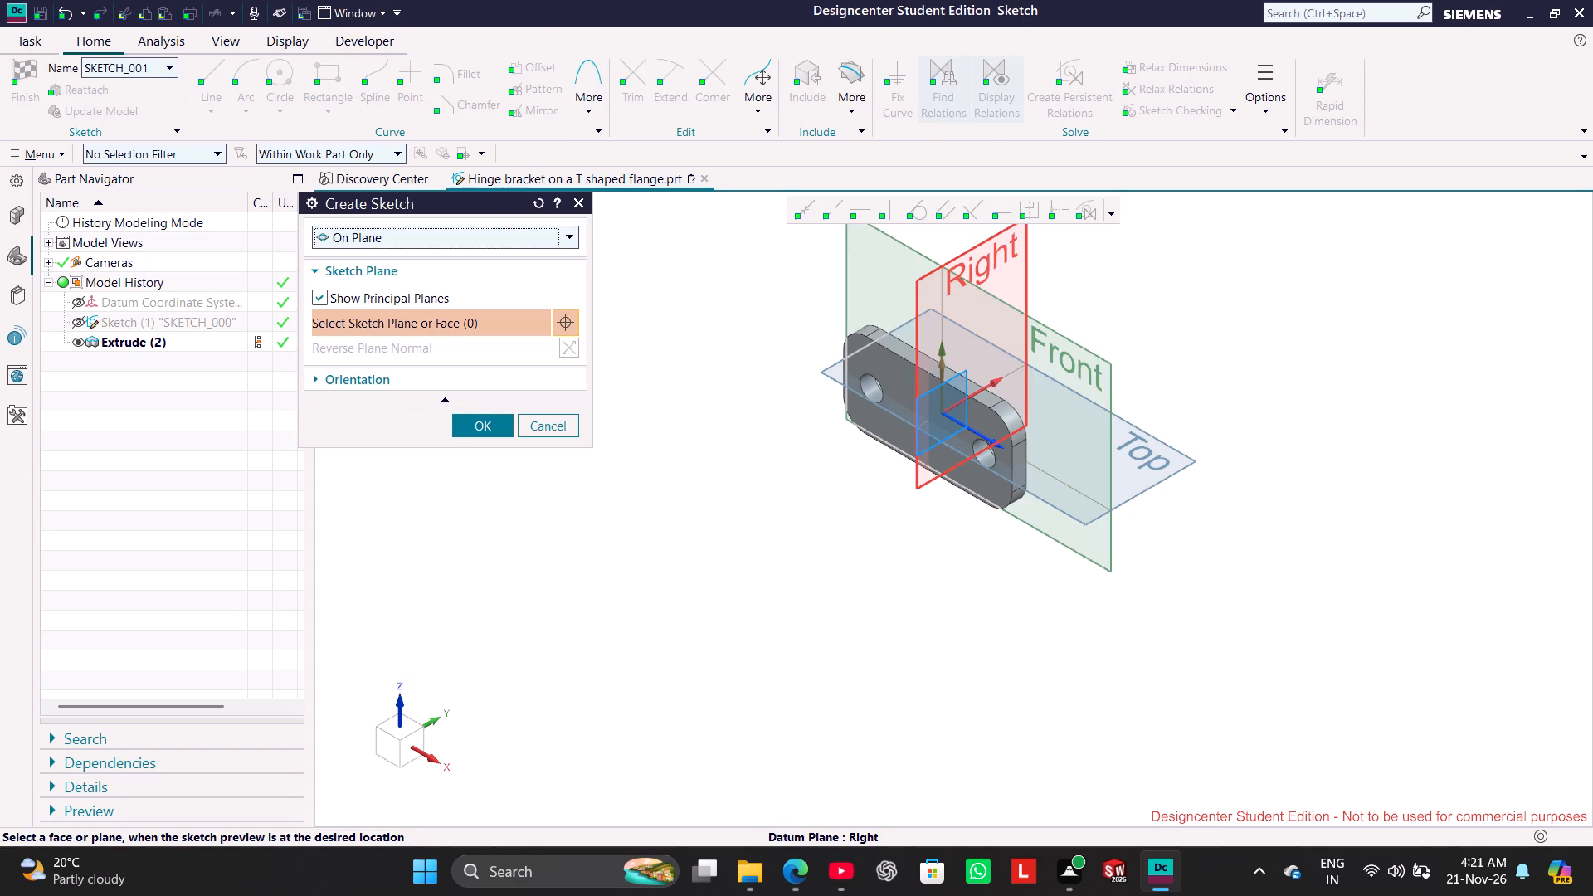
pyautogui.click(926, 288)
pyautogui.click(479, 427)
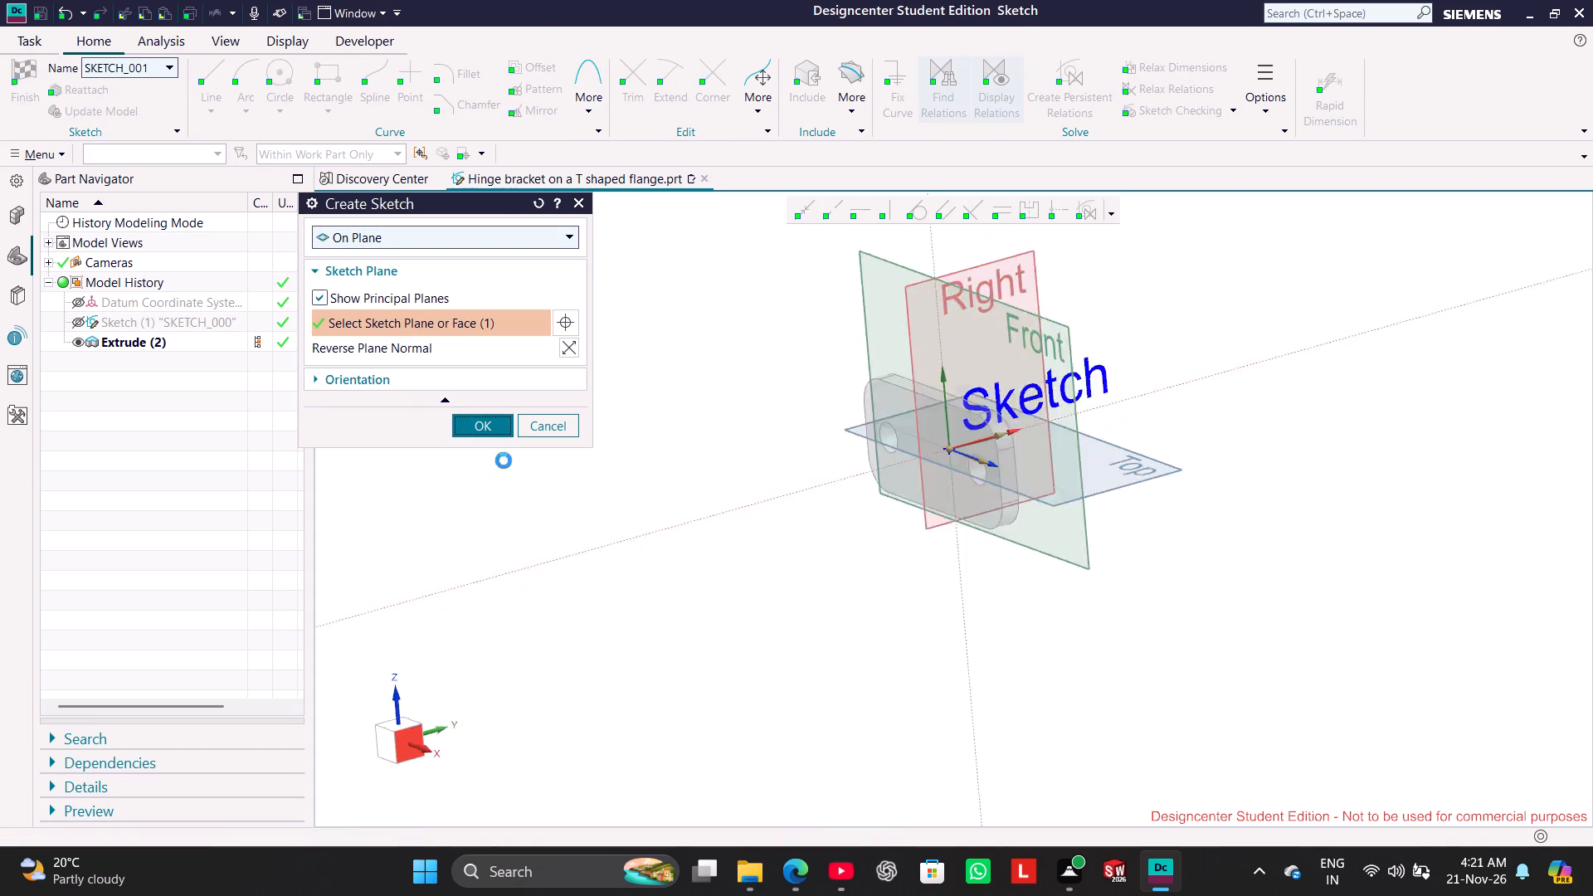
pyautogui.click(612, 596)
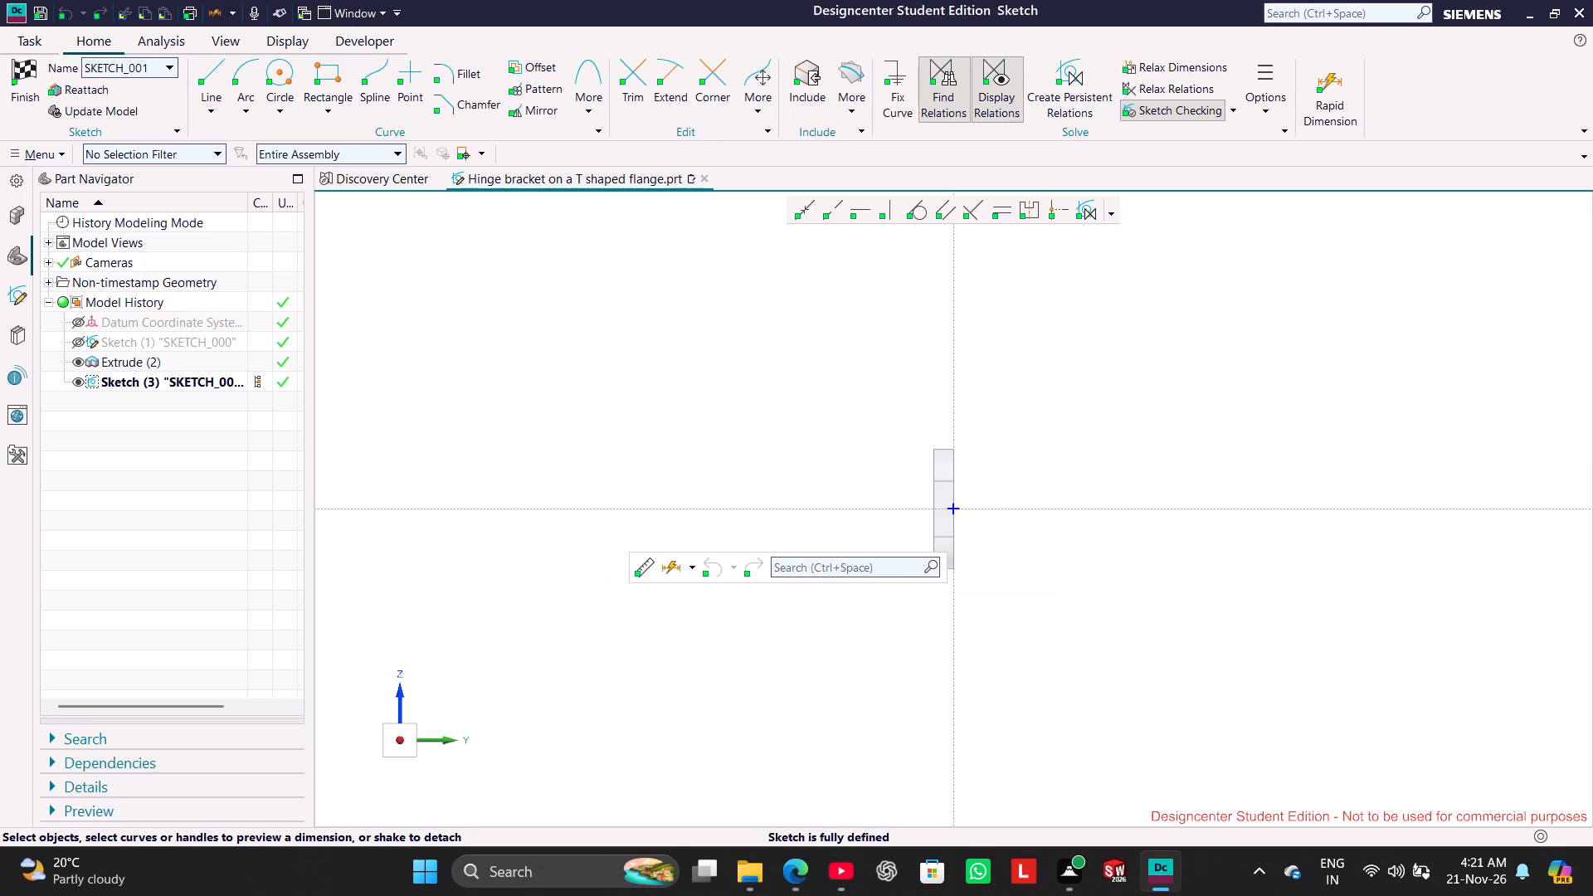
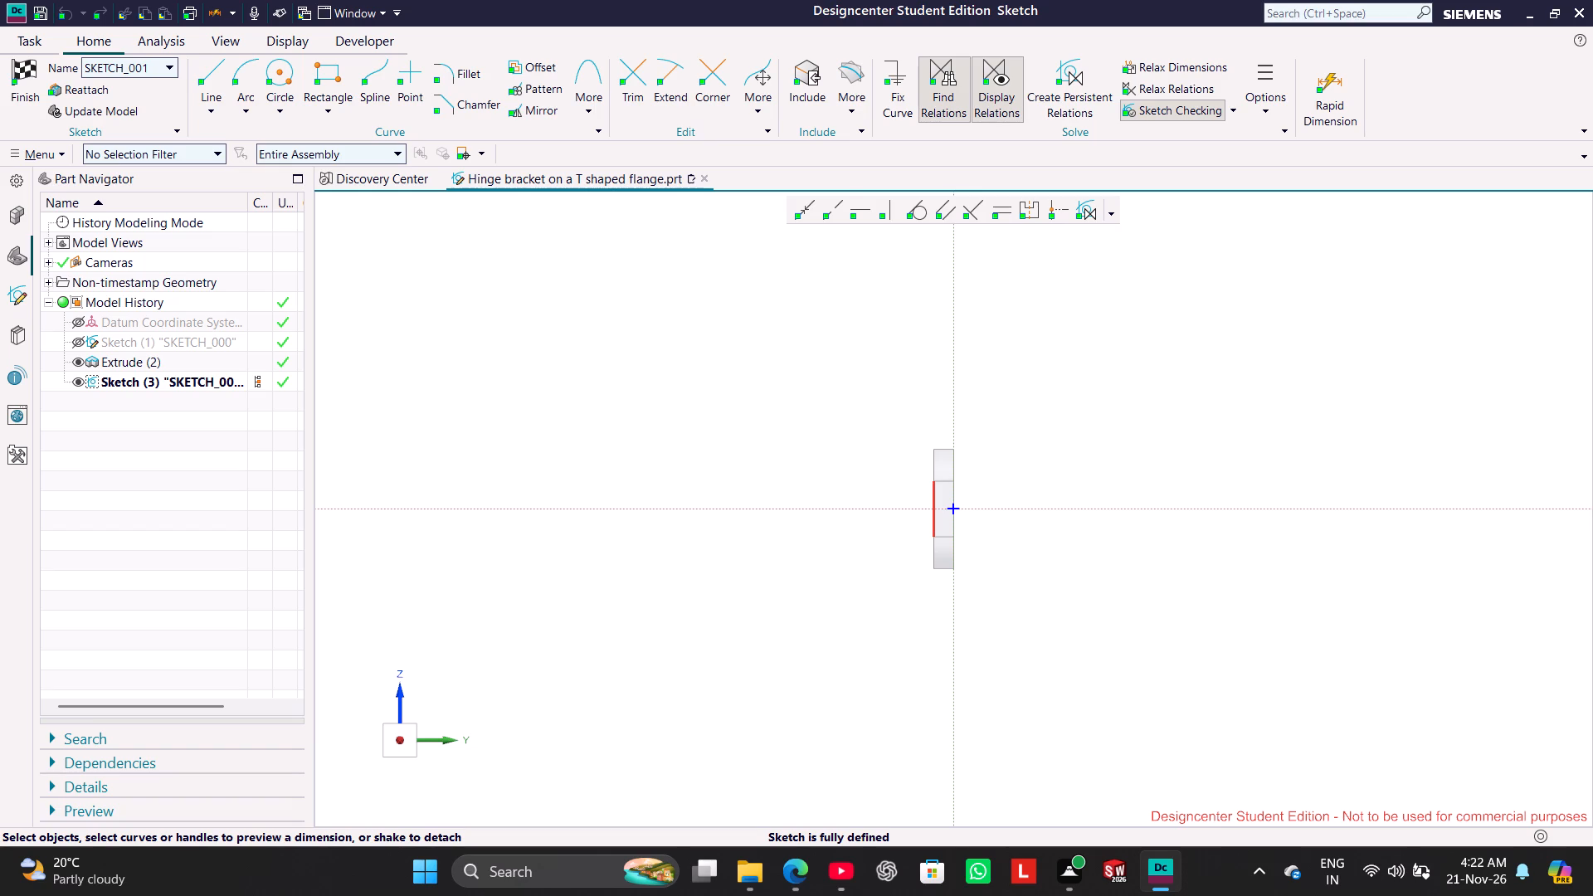
# Include the plate's top and bottom edges and the three edge segments along its -Y side in the sketch.
pyautogui.scroll(4, 969, 511)
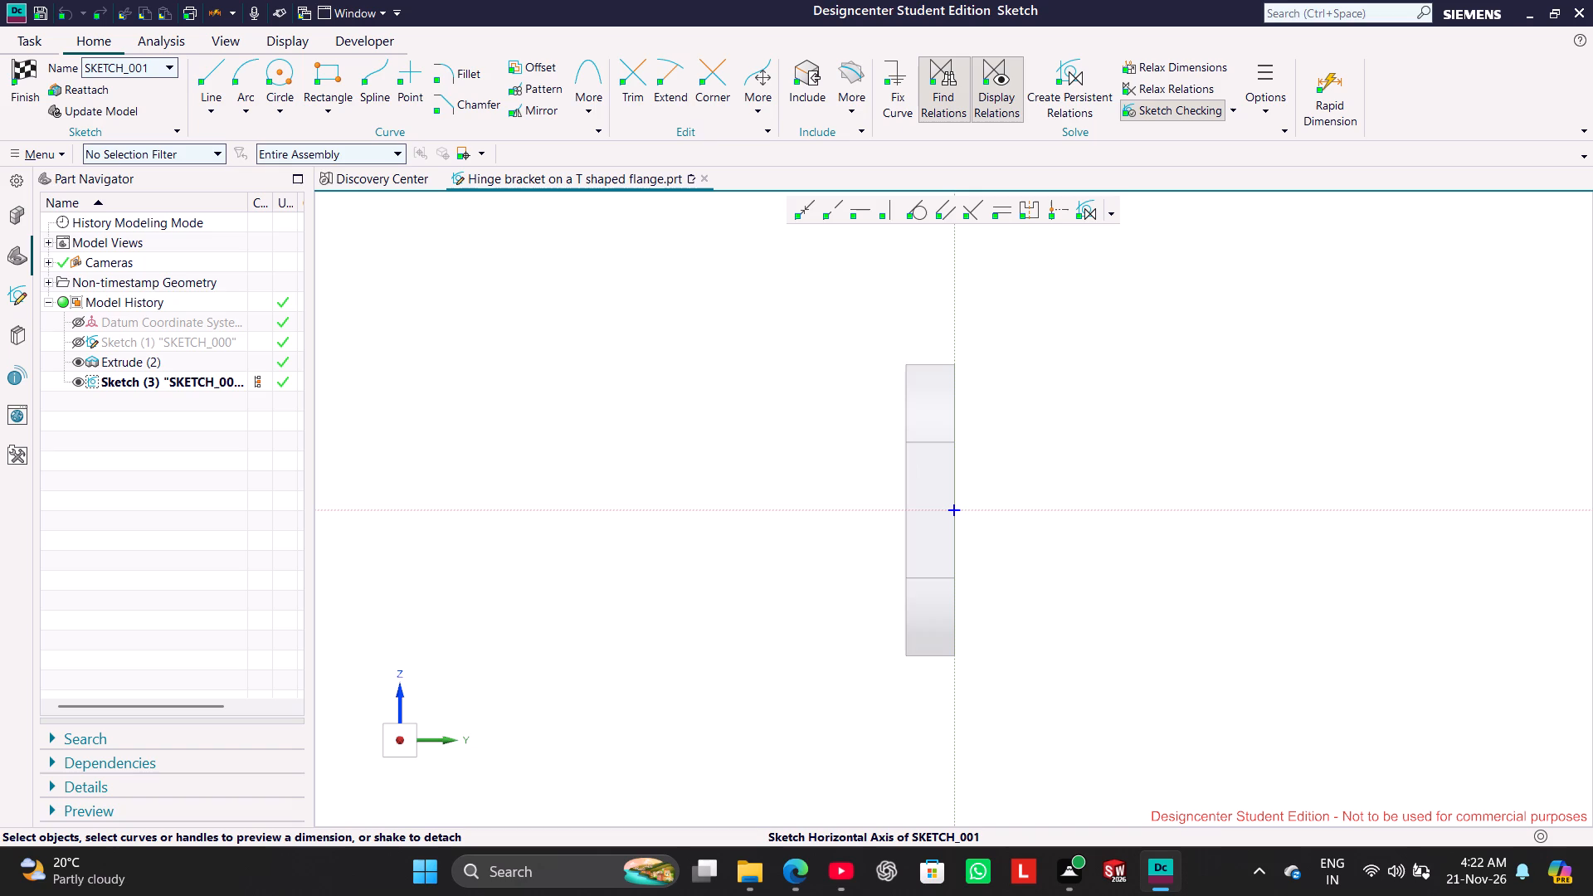
pyautogui.click(795, 79)
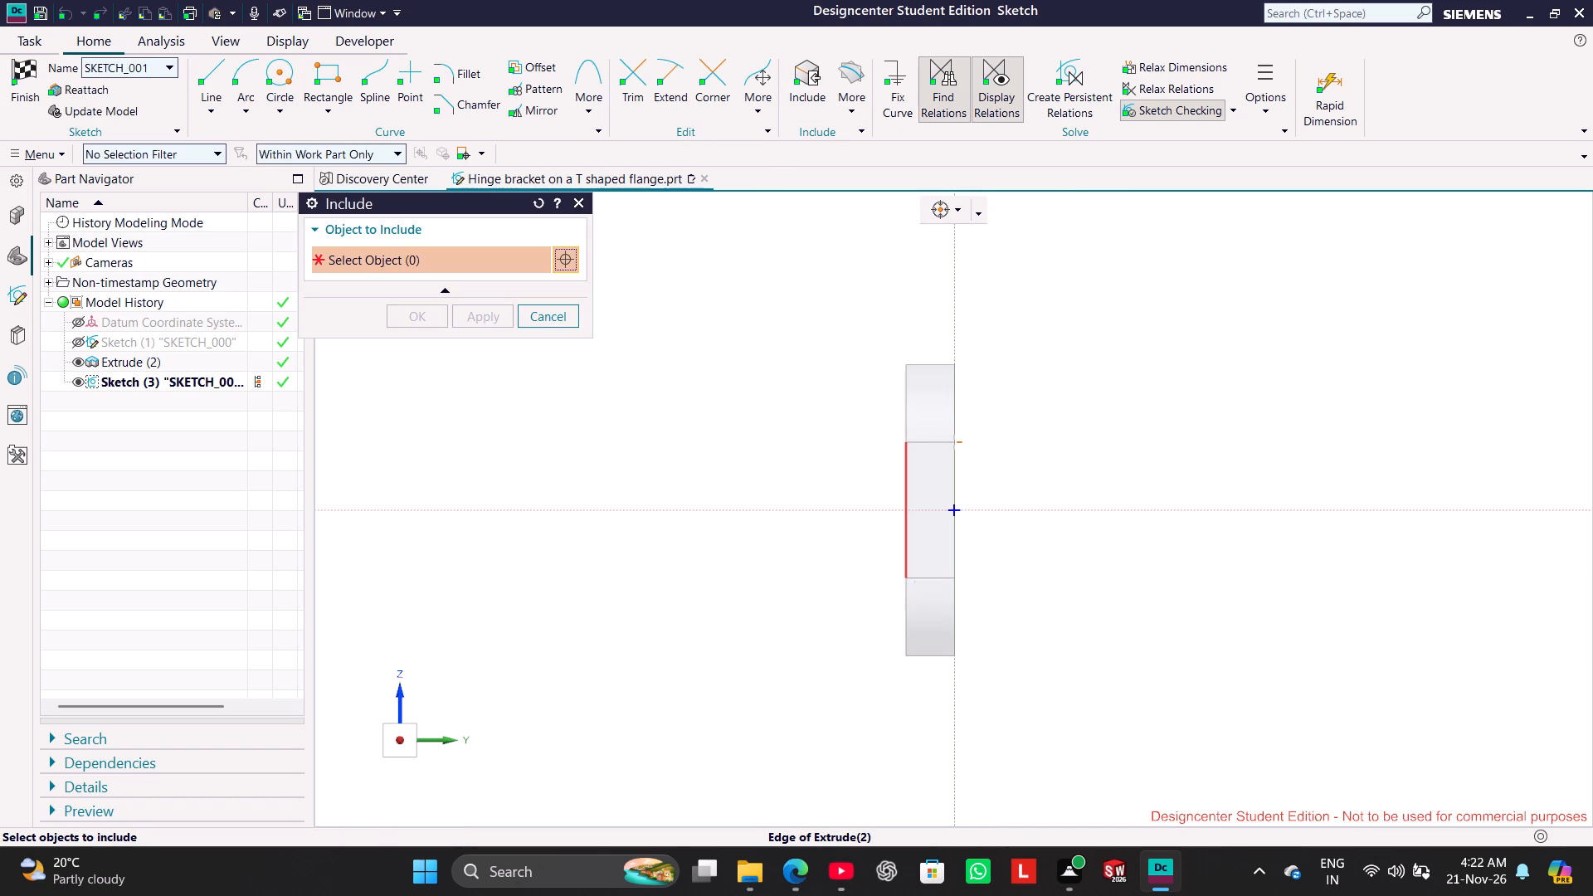
pyautogui.click(937, 654)
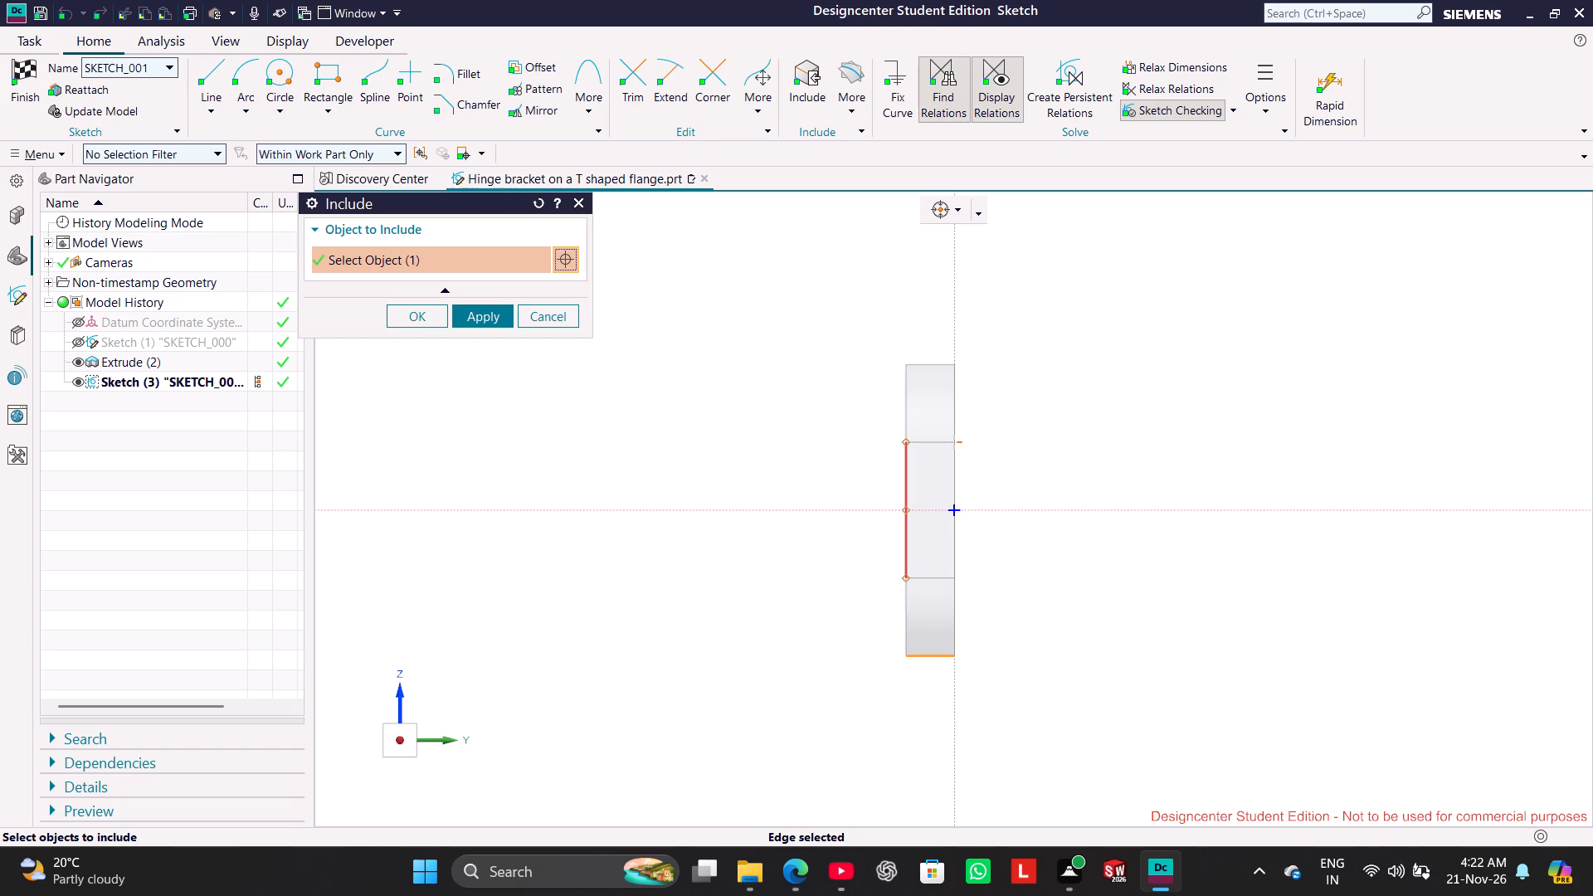
pyautogui.click(909, 612)
pyautogui.click(906, 543)
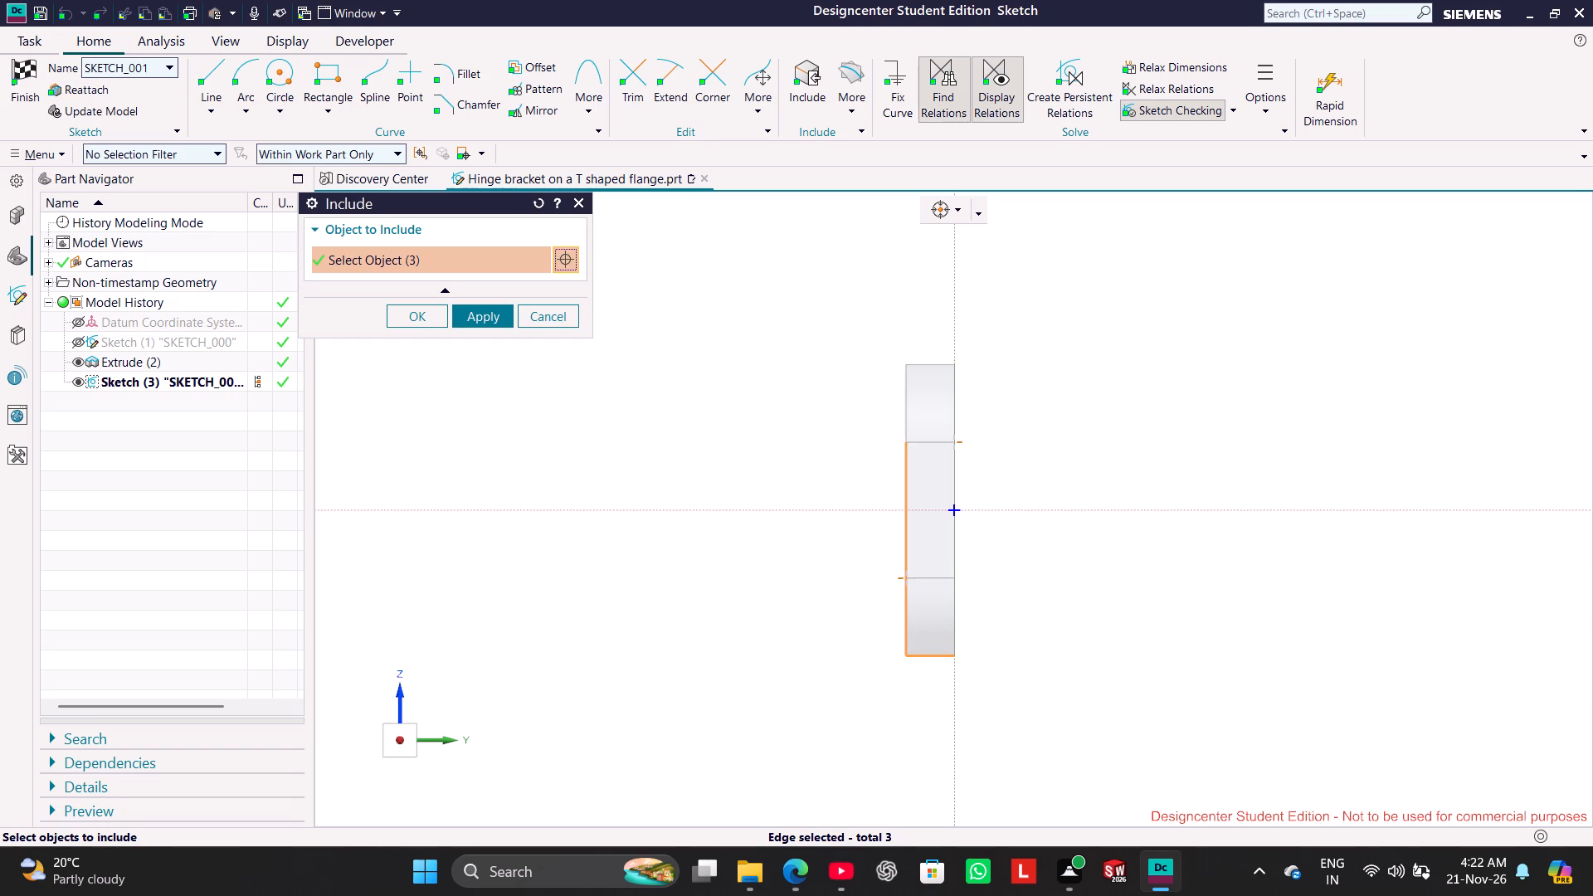
pyautogui.click(908, 405)
pyautogui.click(938, 370)
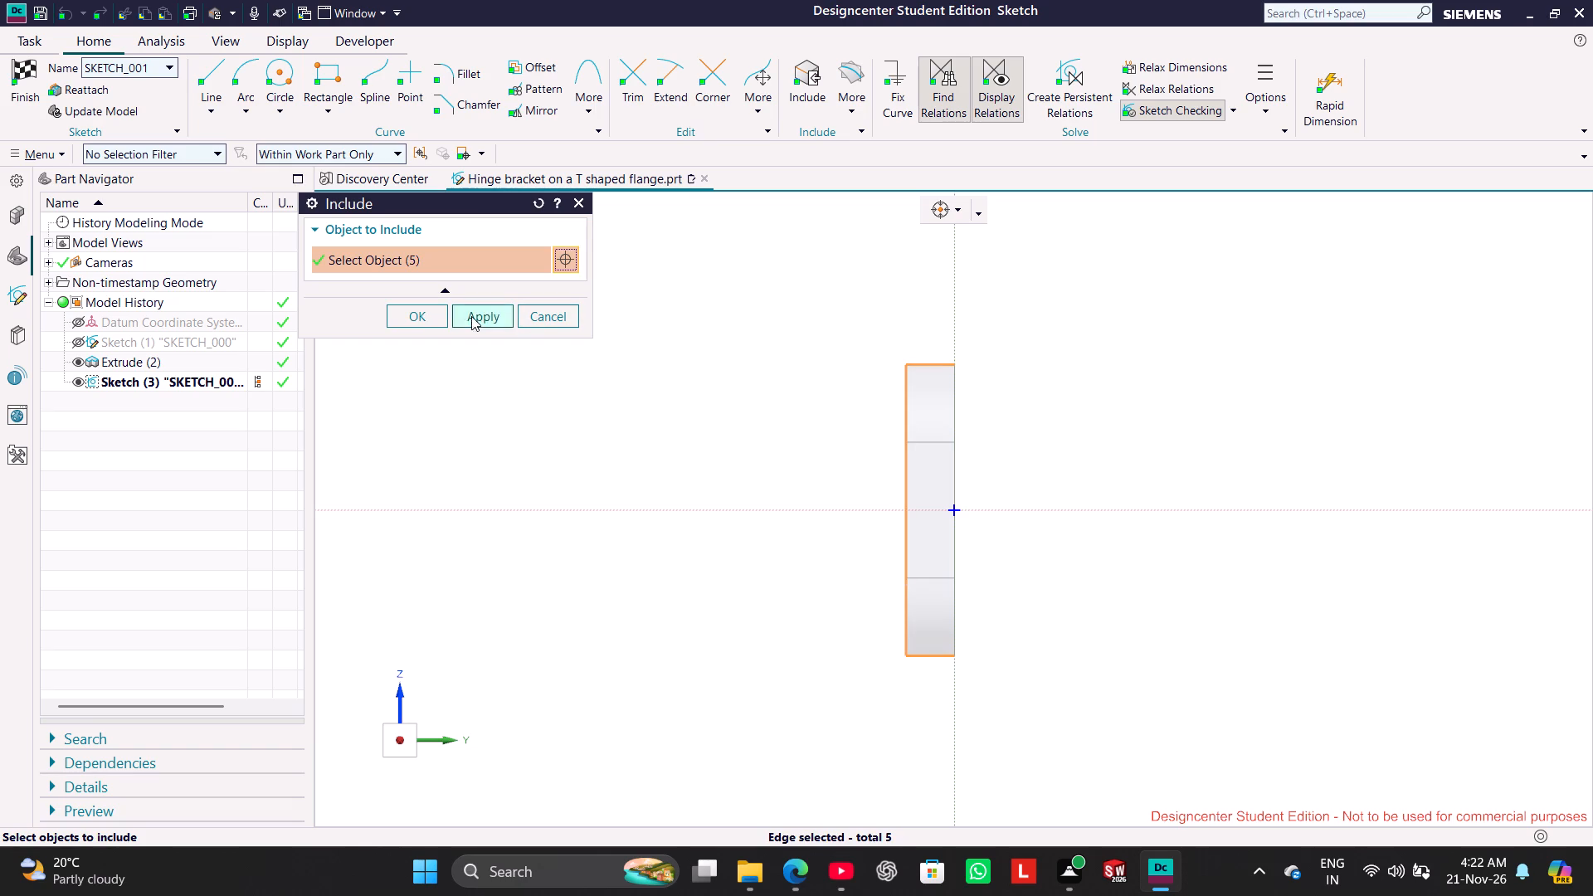
pyautogui.click(471, 316)
pyautogui.click(552, 317)
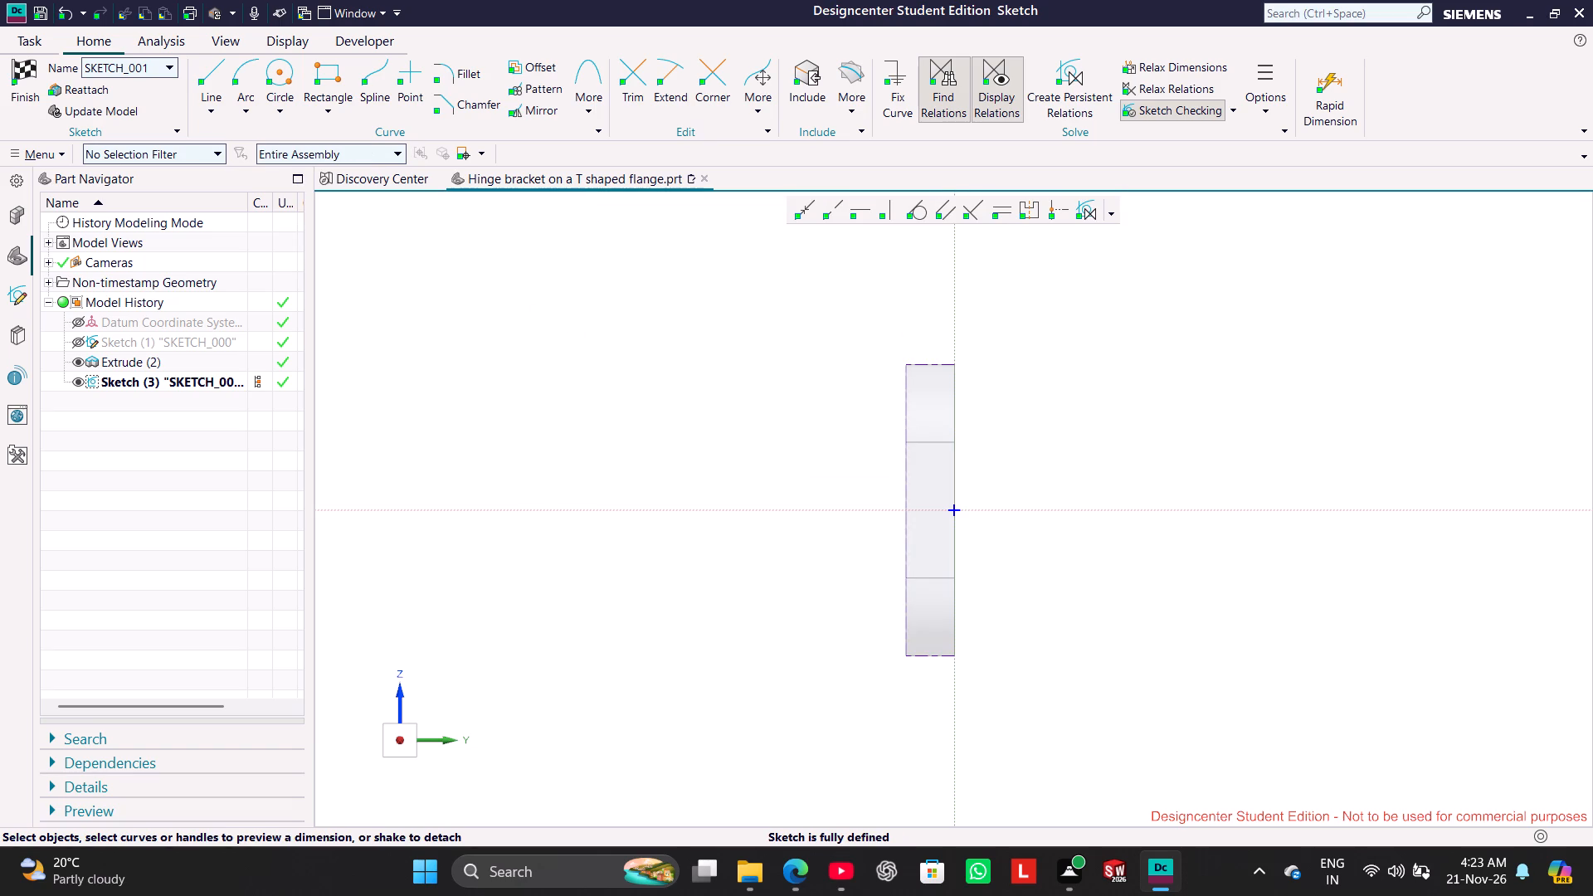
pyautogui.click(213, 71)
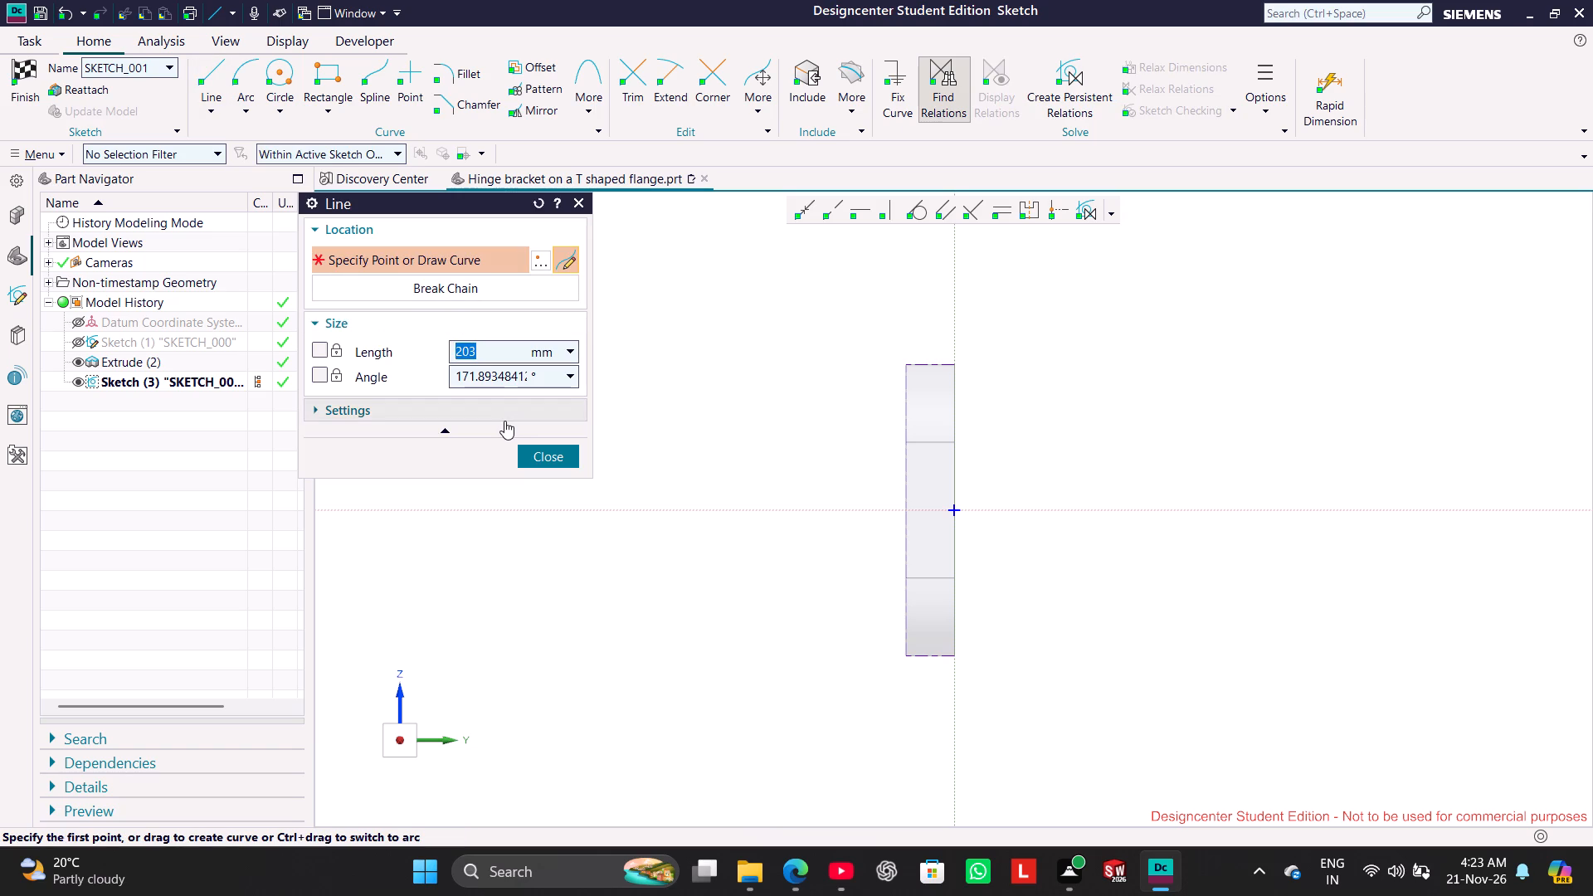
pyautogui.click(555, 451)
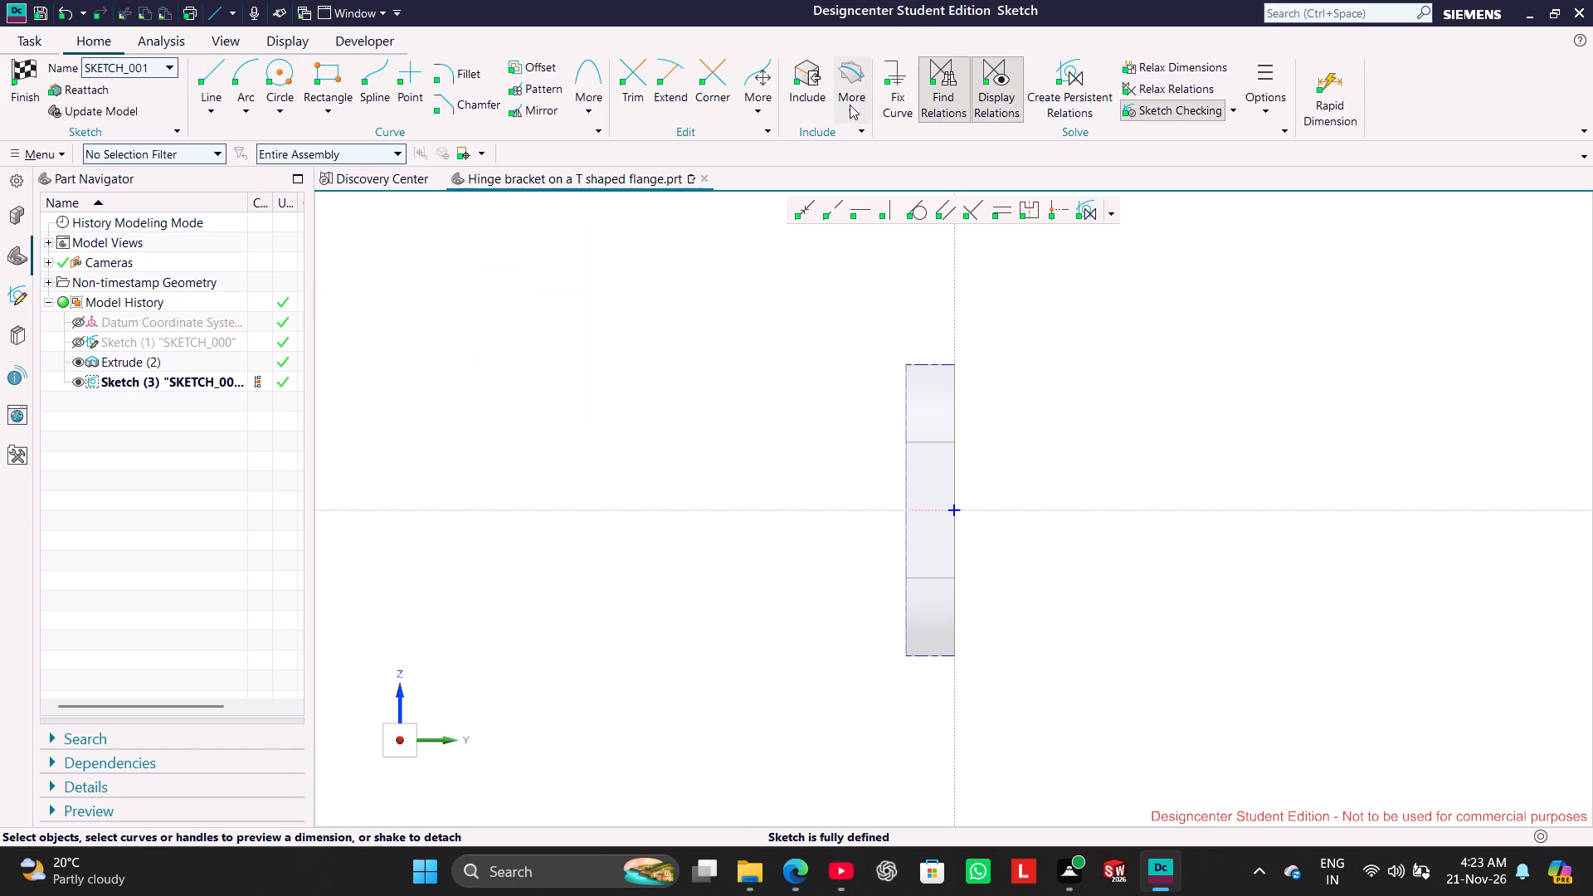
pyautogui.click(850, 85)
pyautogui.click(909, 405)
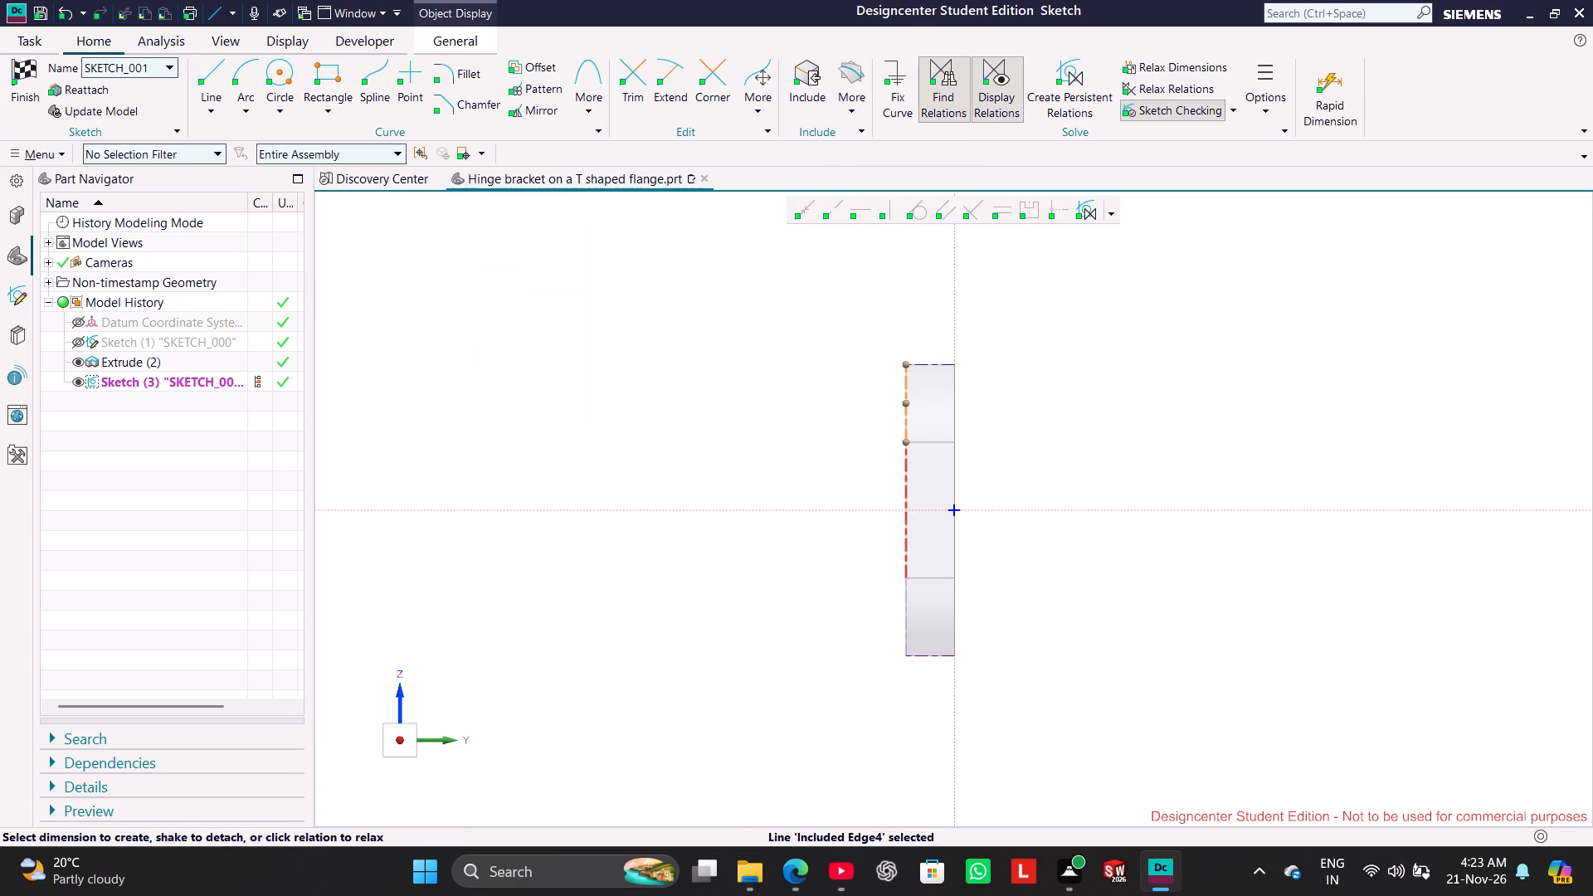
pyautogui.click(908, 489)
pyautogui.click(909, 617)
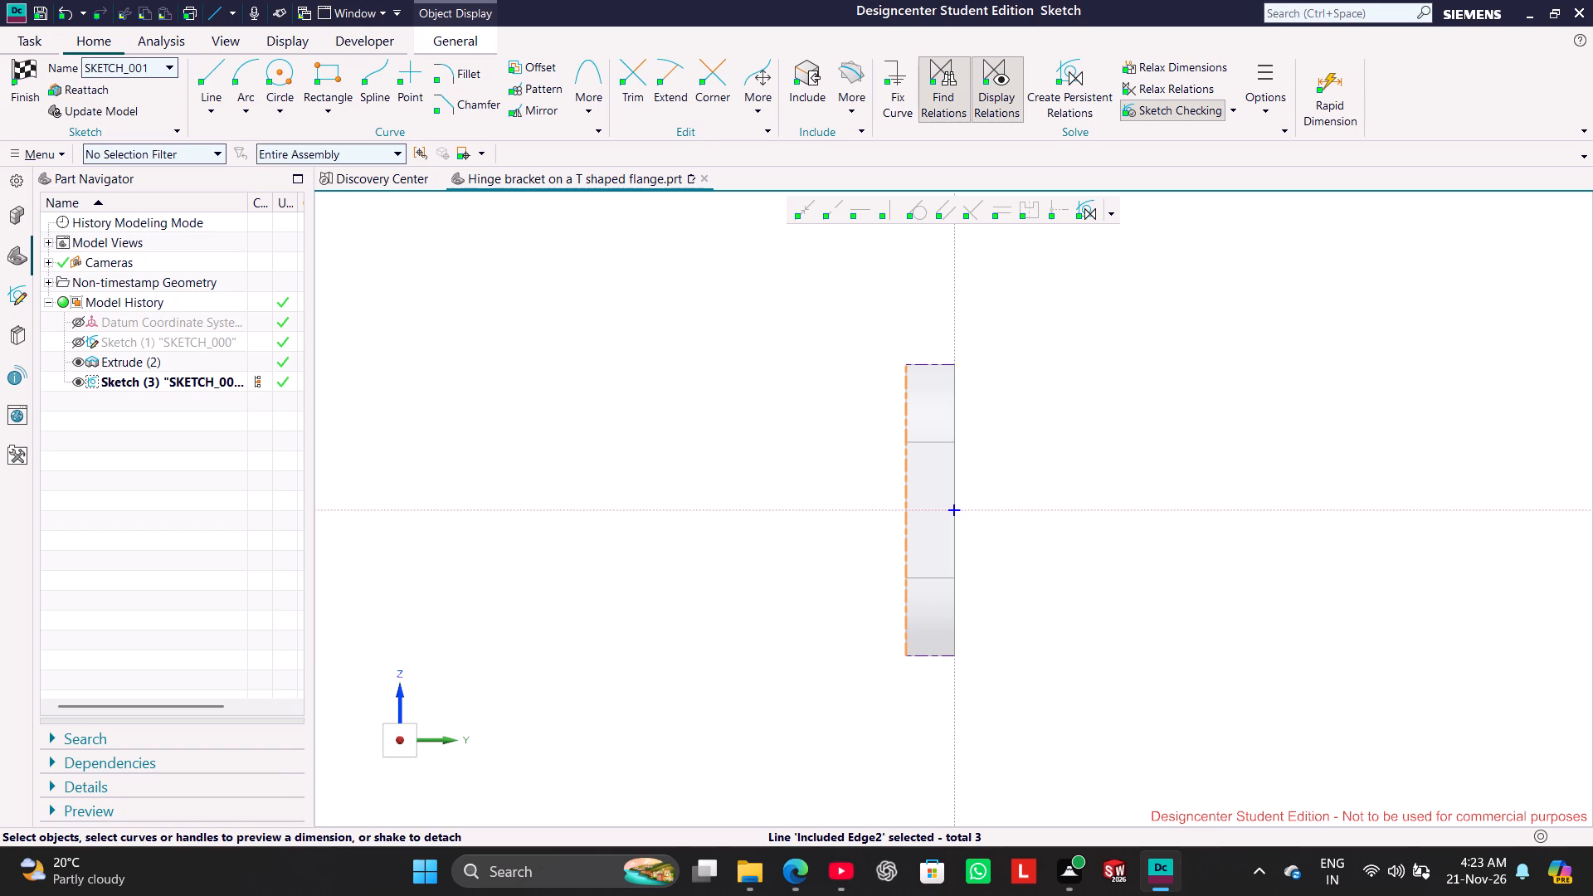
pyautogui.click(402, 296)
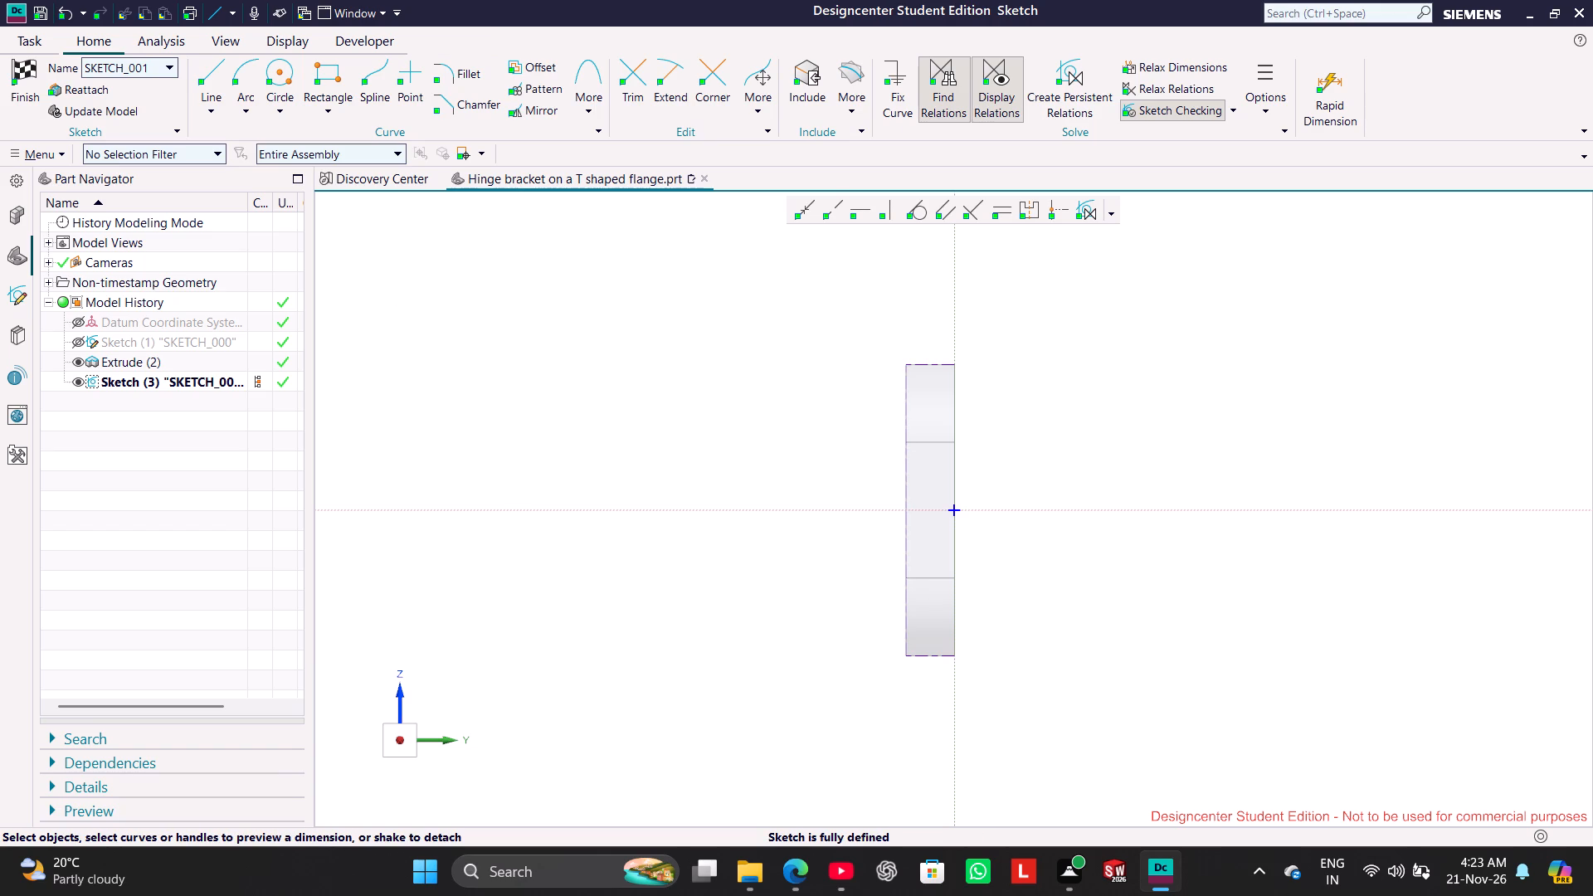
# Delete the three included lines along the plate's -Y side, keeping the included top and bottom edges.
pyautogui.rightClick(905, 421)
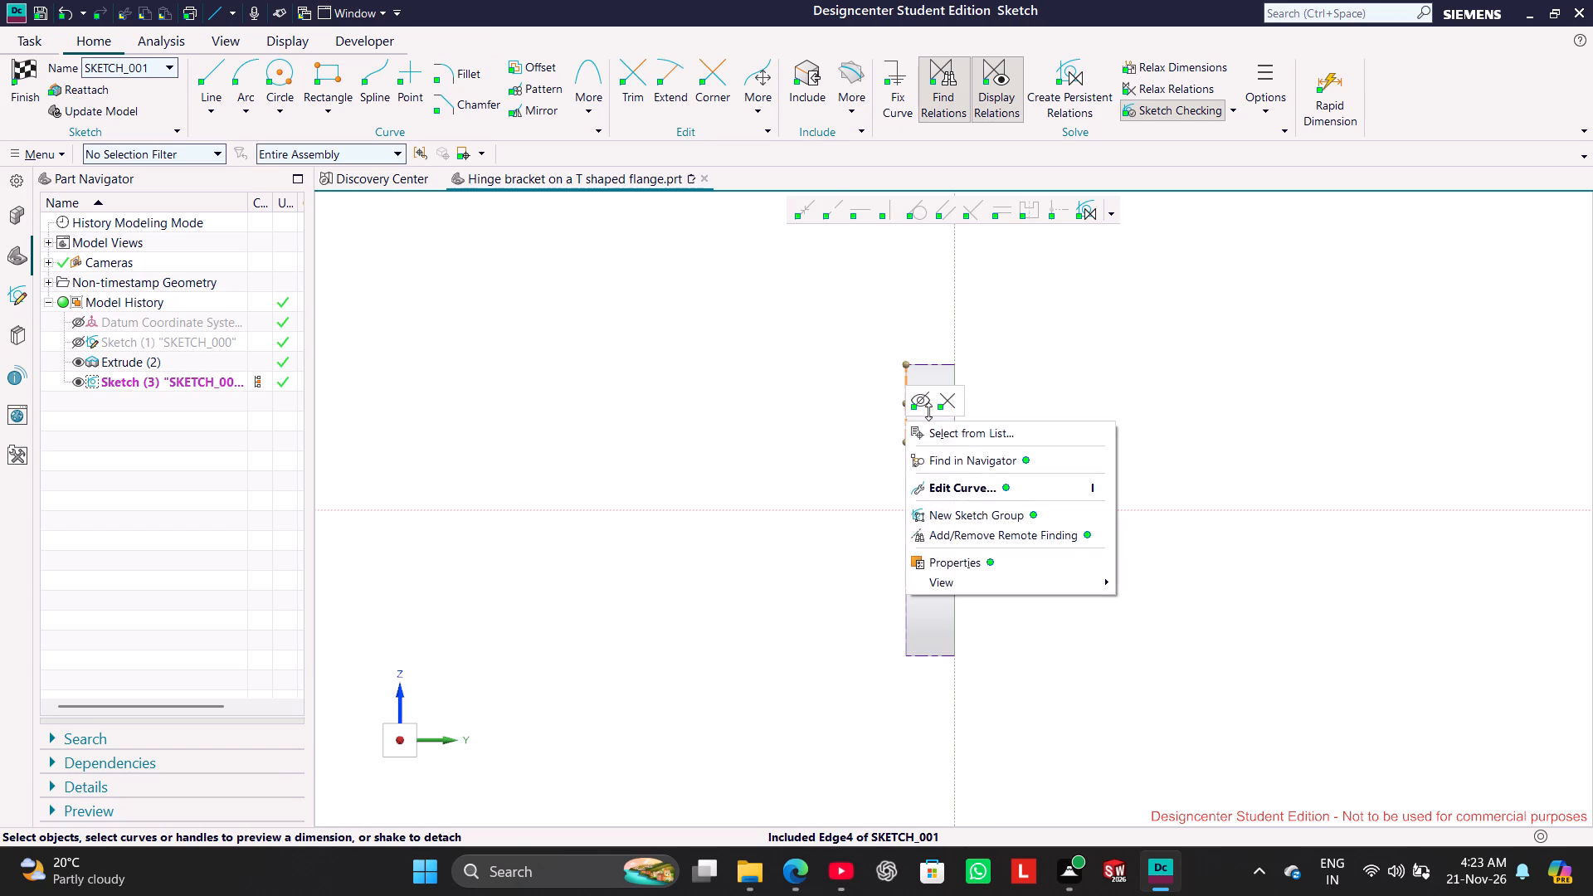
pyautogui.click(944, 407)
pyautogui.rightClick(908, 444)
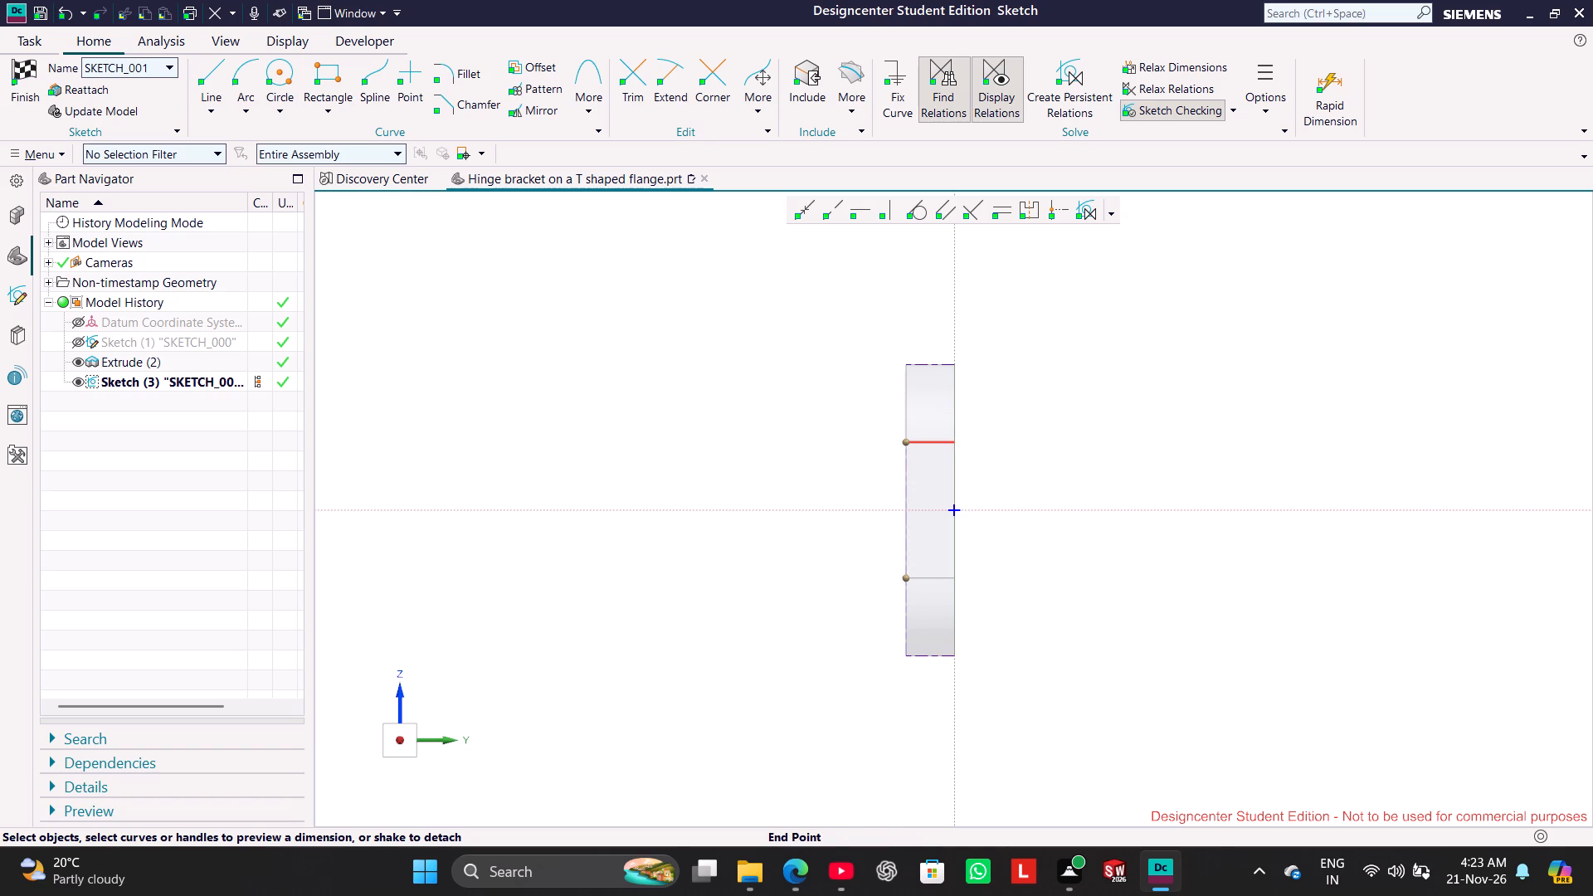
pyautogui.rightClick(907, 475)
pyautogui.click(954, 450)
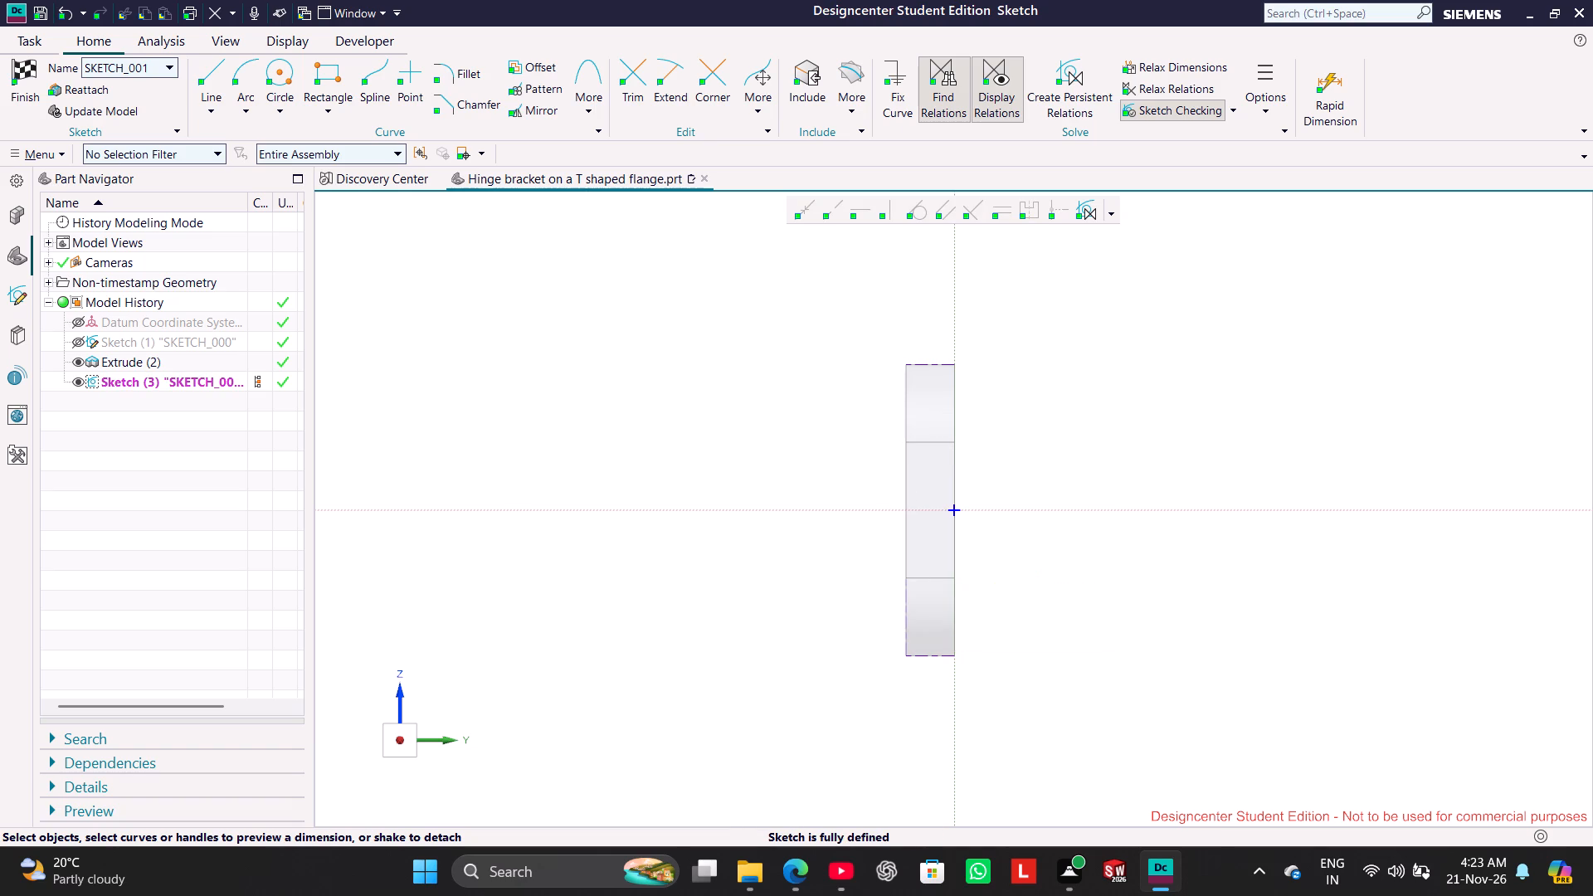
pyautogui.rightClick(908, 609)
pyautogui.click(952, 580)
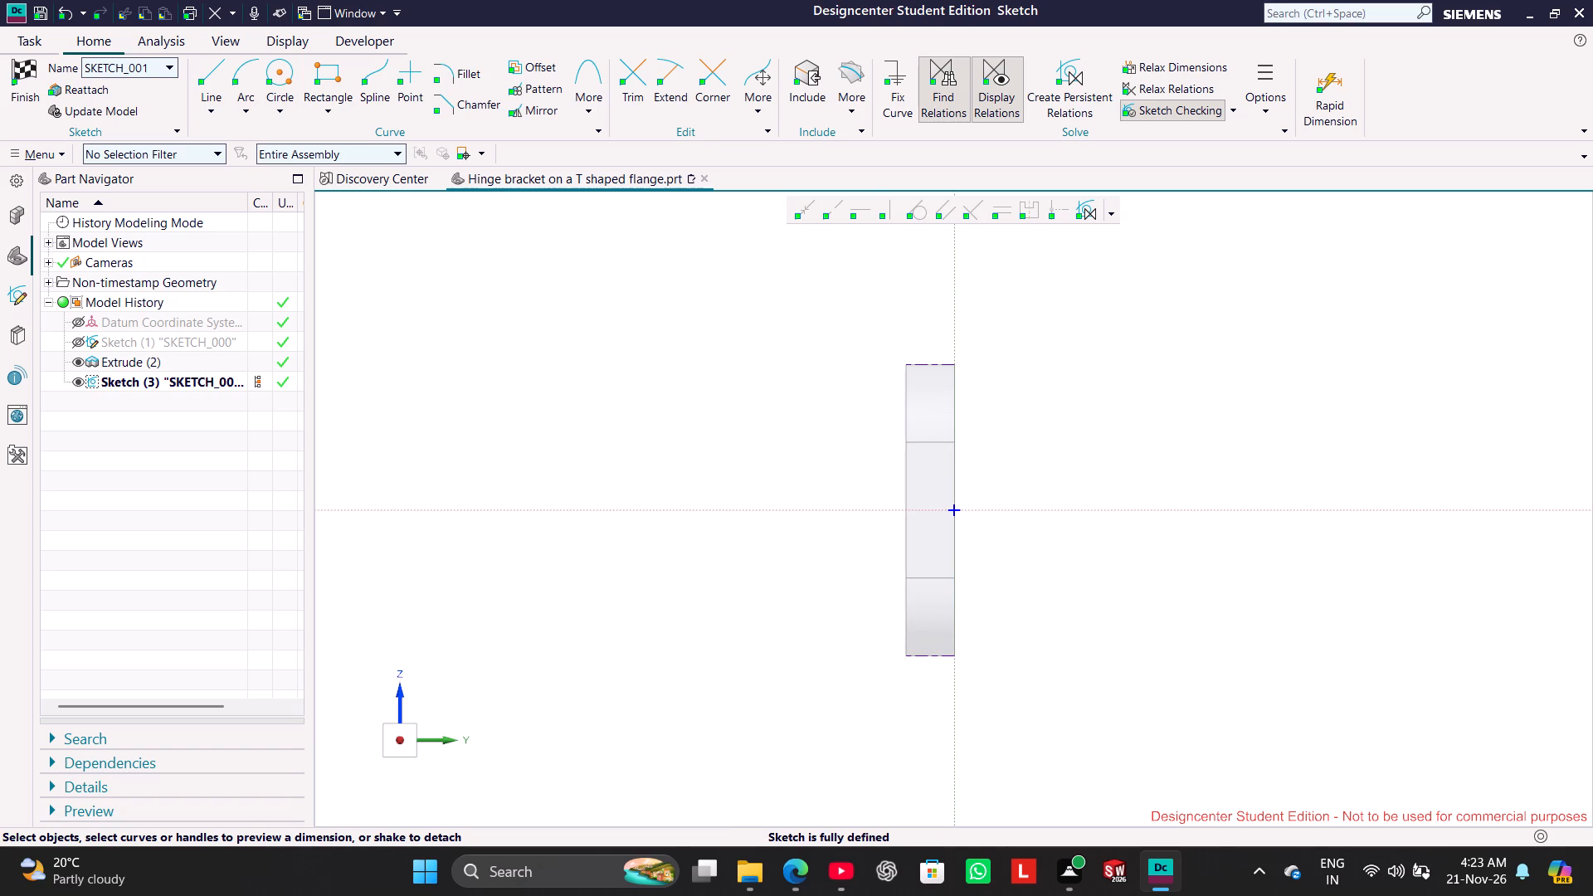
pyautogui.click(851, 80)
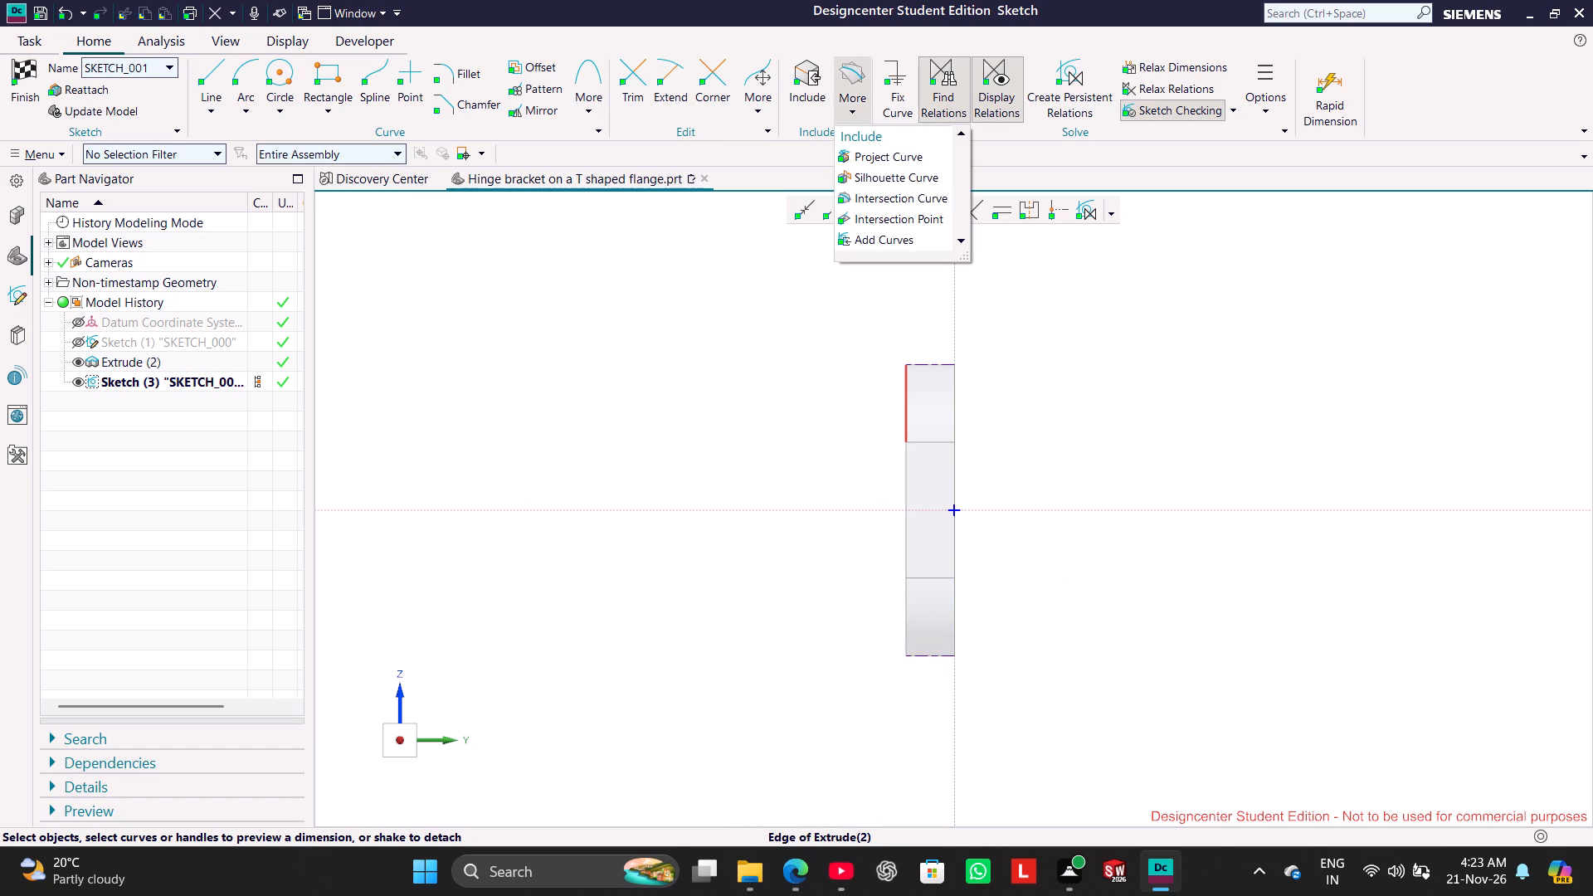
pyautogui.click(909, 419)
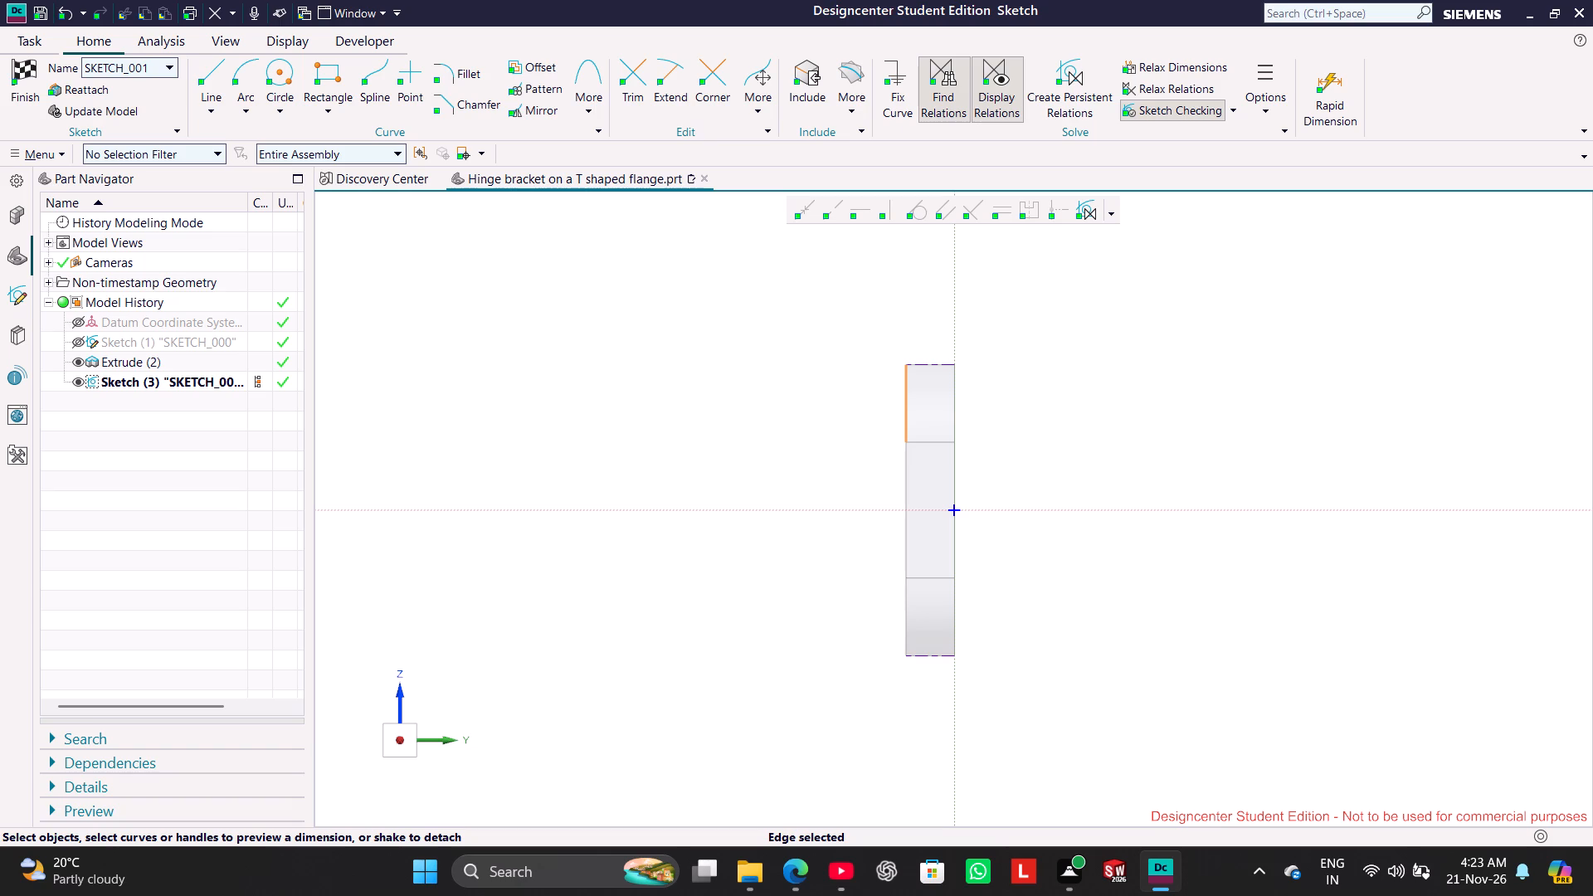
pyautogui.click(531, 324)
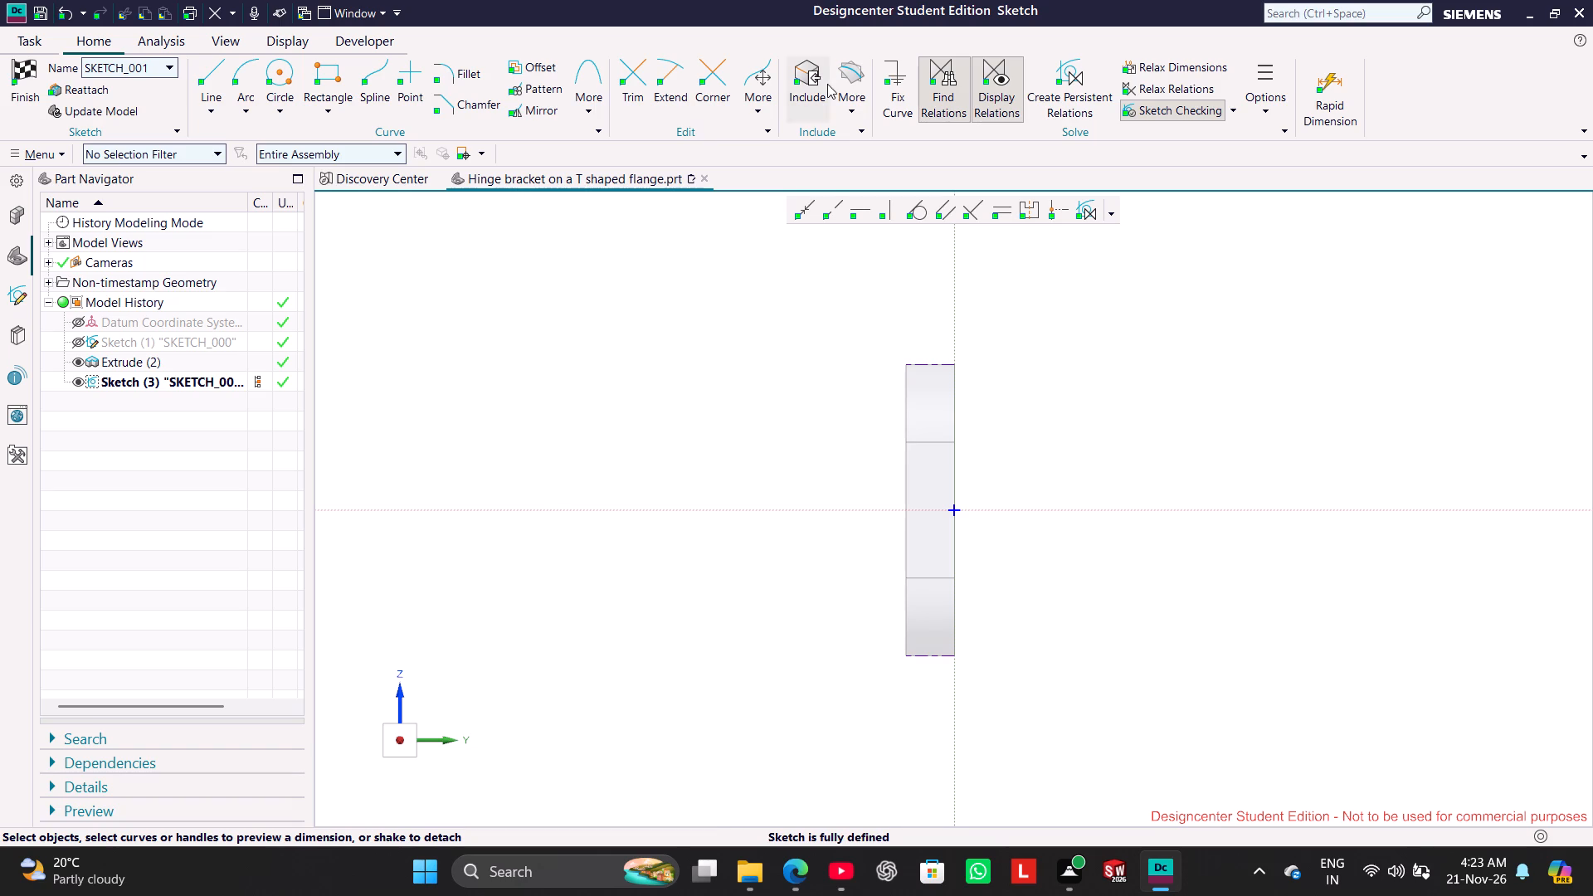
# Project the upper edge segment of the plate's -Y side into the sketch with Project Curve.
pyautogui.click(848, 61)
pyautogui.click(882, 158)
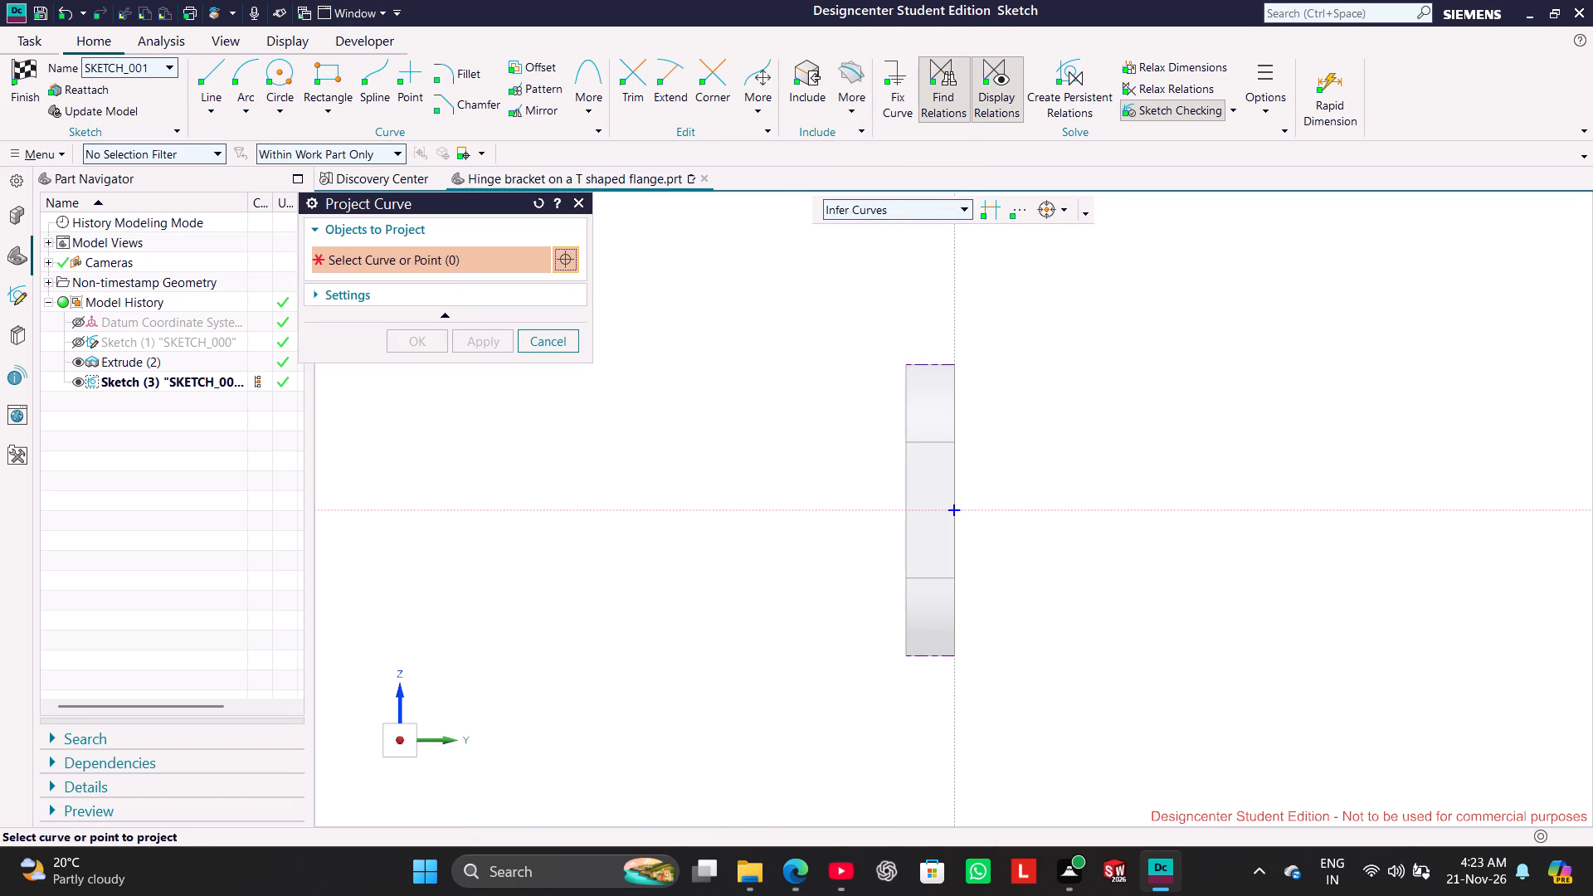
pyautogui.click(907, 388)
pyautogui.click(494, 342)
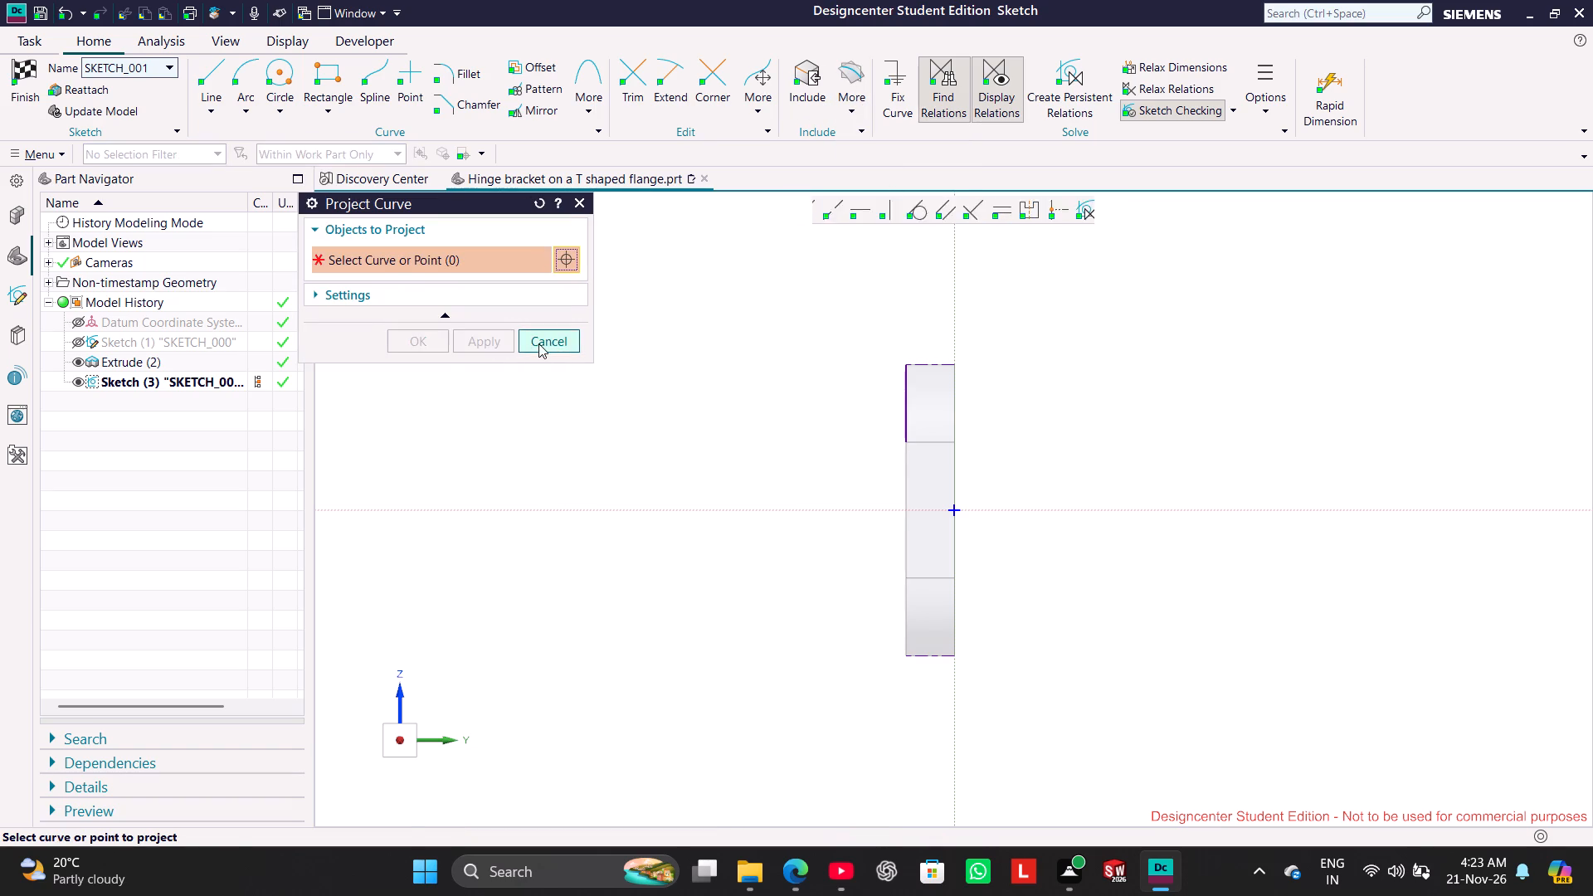
pyautogui.click(539, 343)
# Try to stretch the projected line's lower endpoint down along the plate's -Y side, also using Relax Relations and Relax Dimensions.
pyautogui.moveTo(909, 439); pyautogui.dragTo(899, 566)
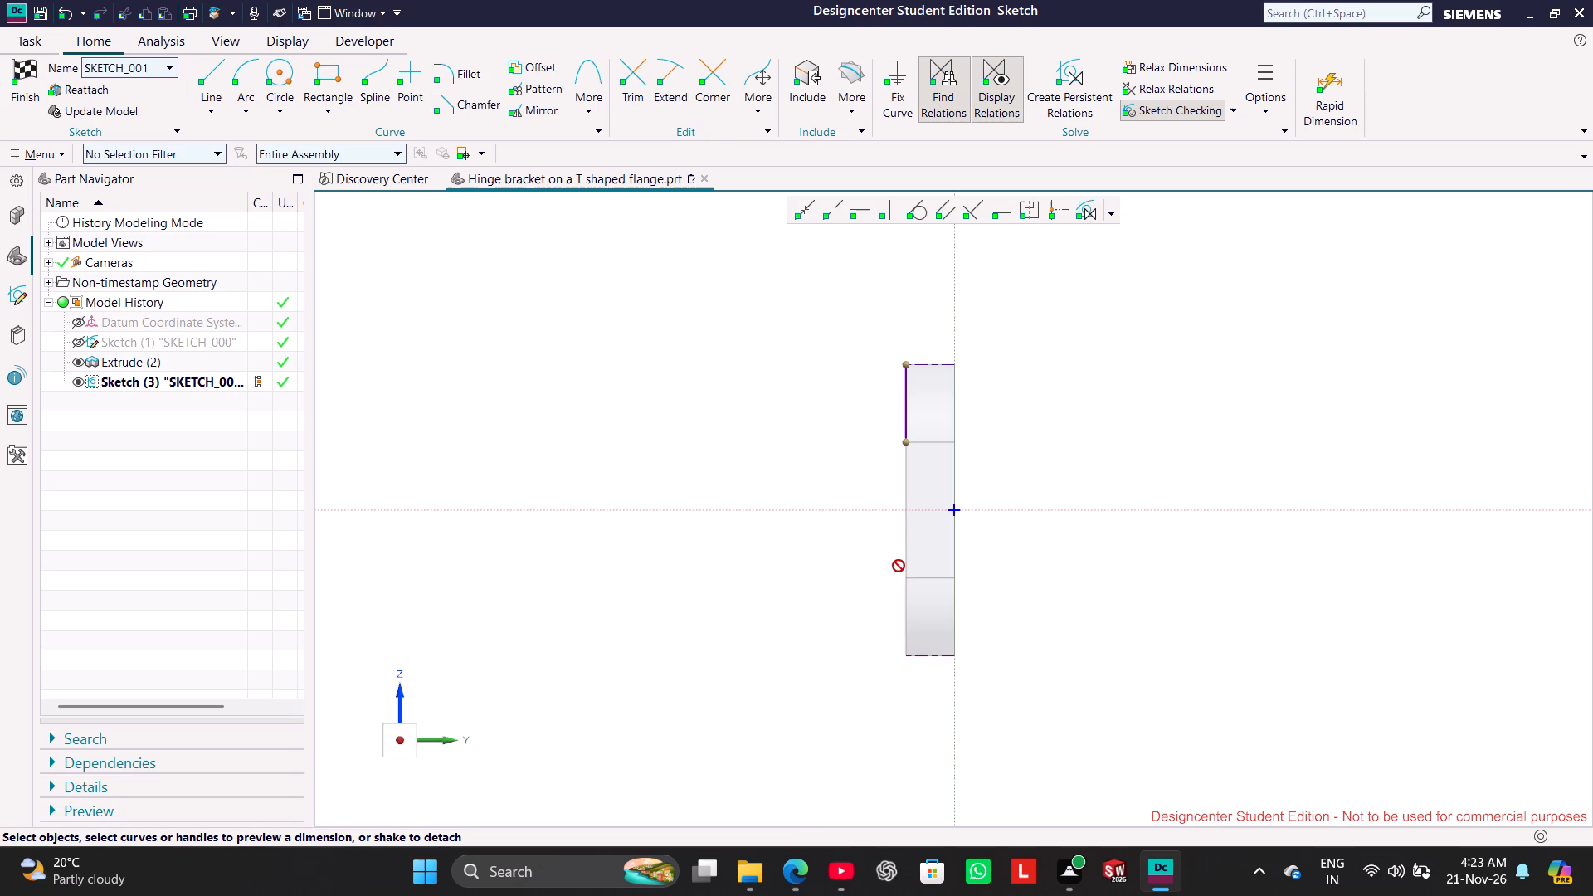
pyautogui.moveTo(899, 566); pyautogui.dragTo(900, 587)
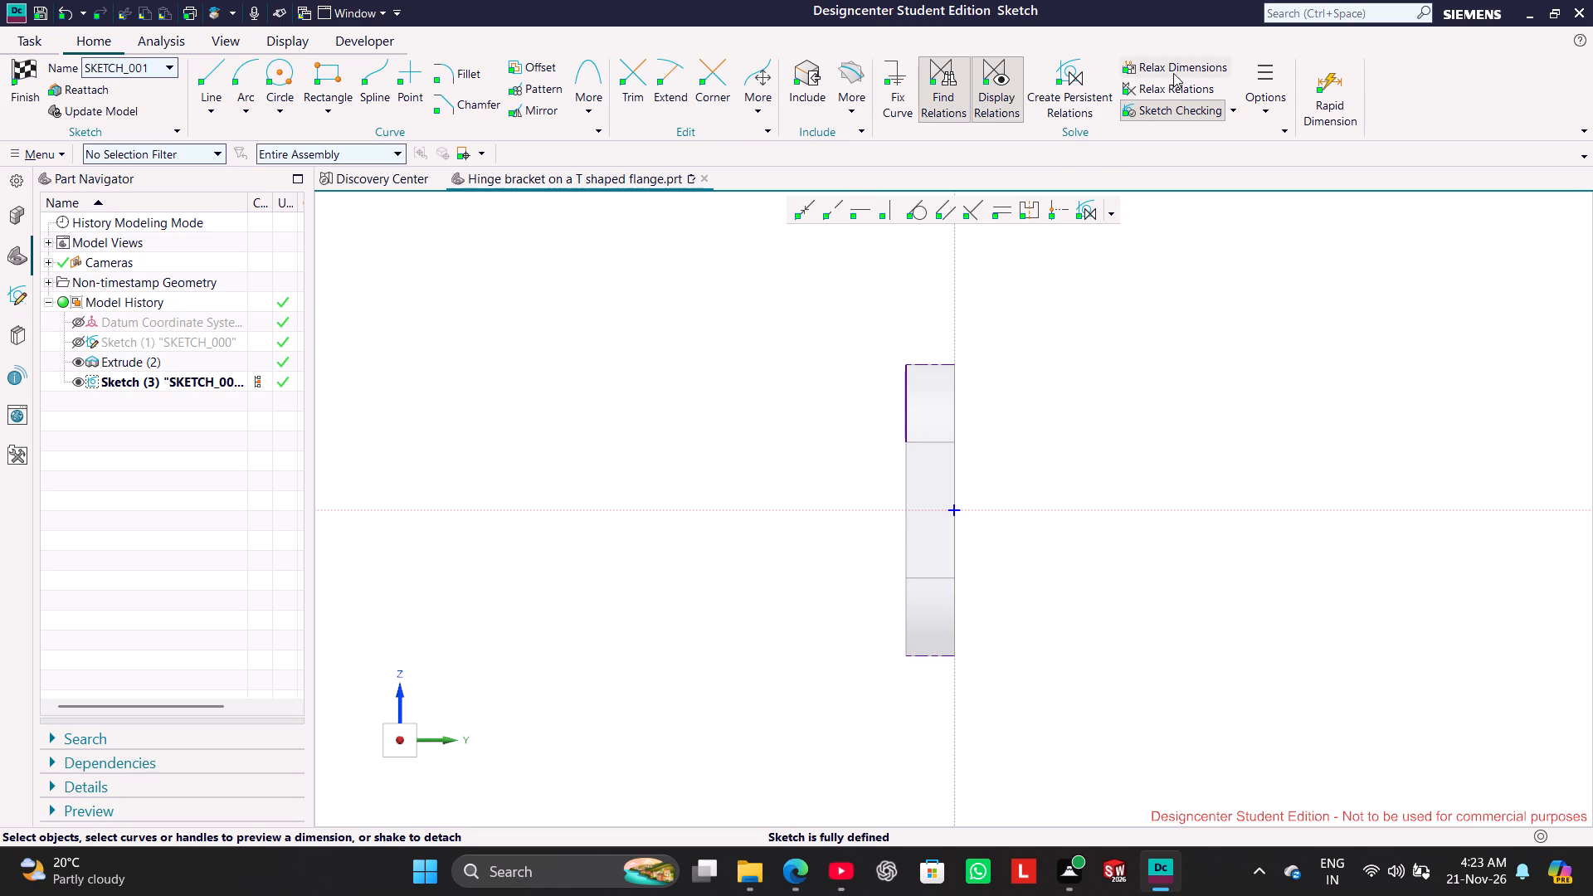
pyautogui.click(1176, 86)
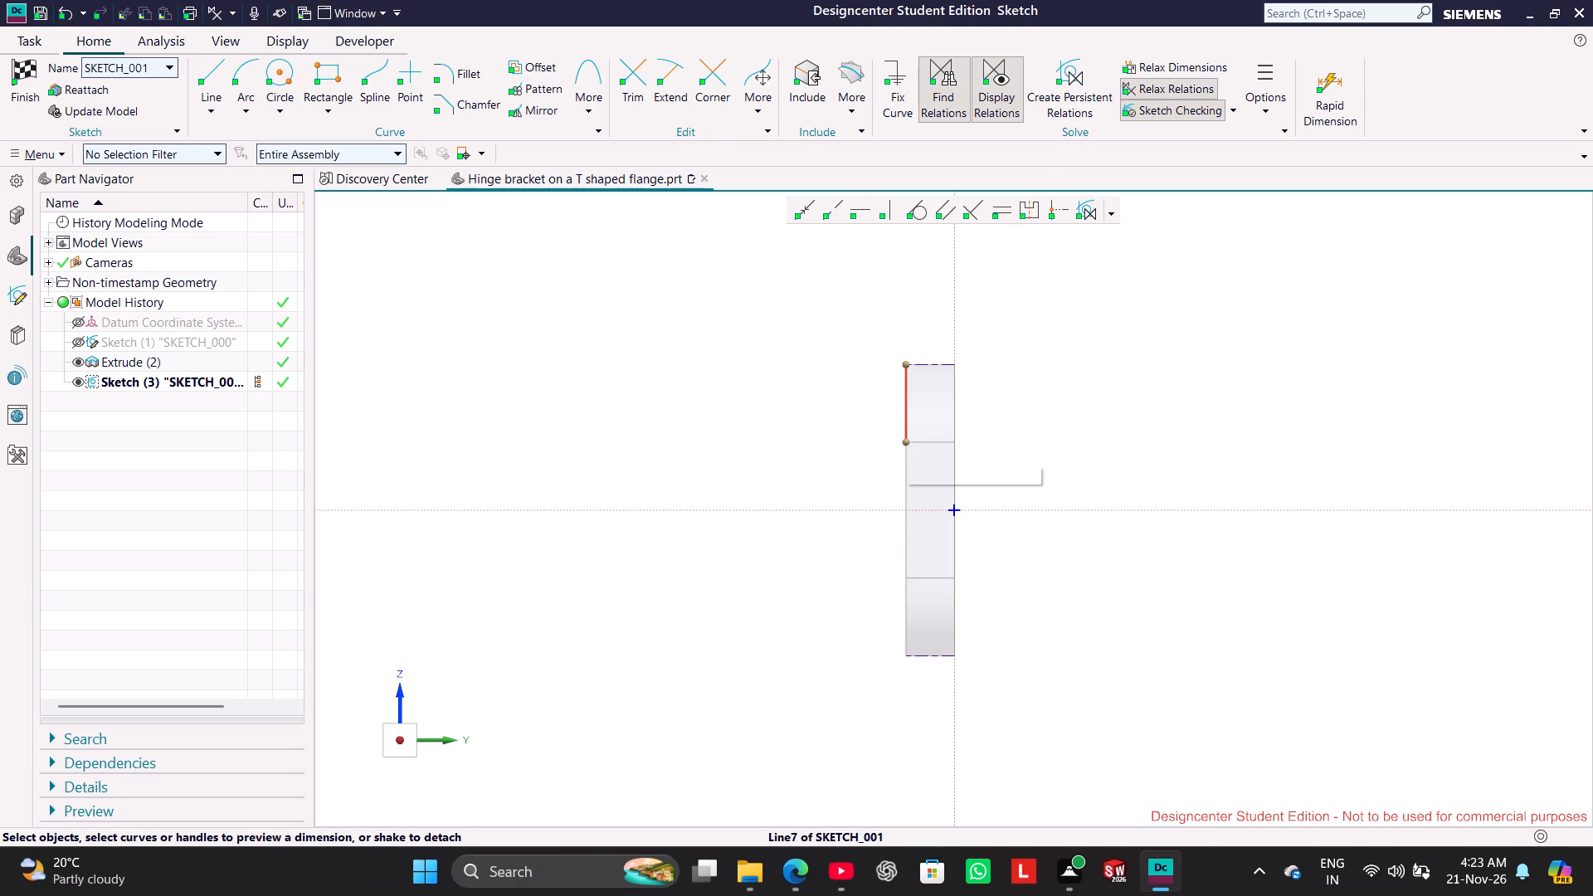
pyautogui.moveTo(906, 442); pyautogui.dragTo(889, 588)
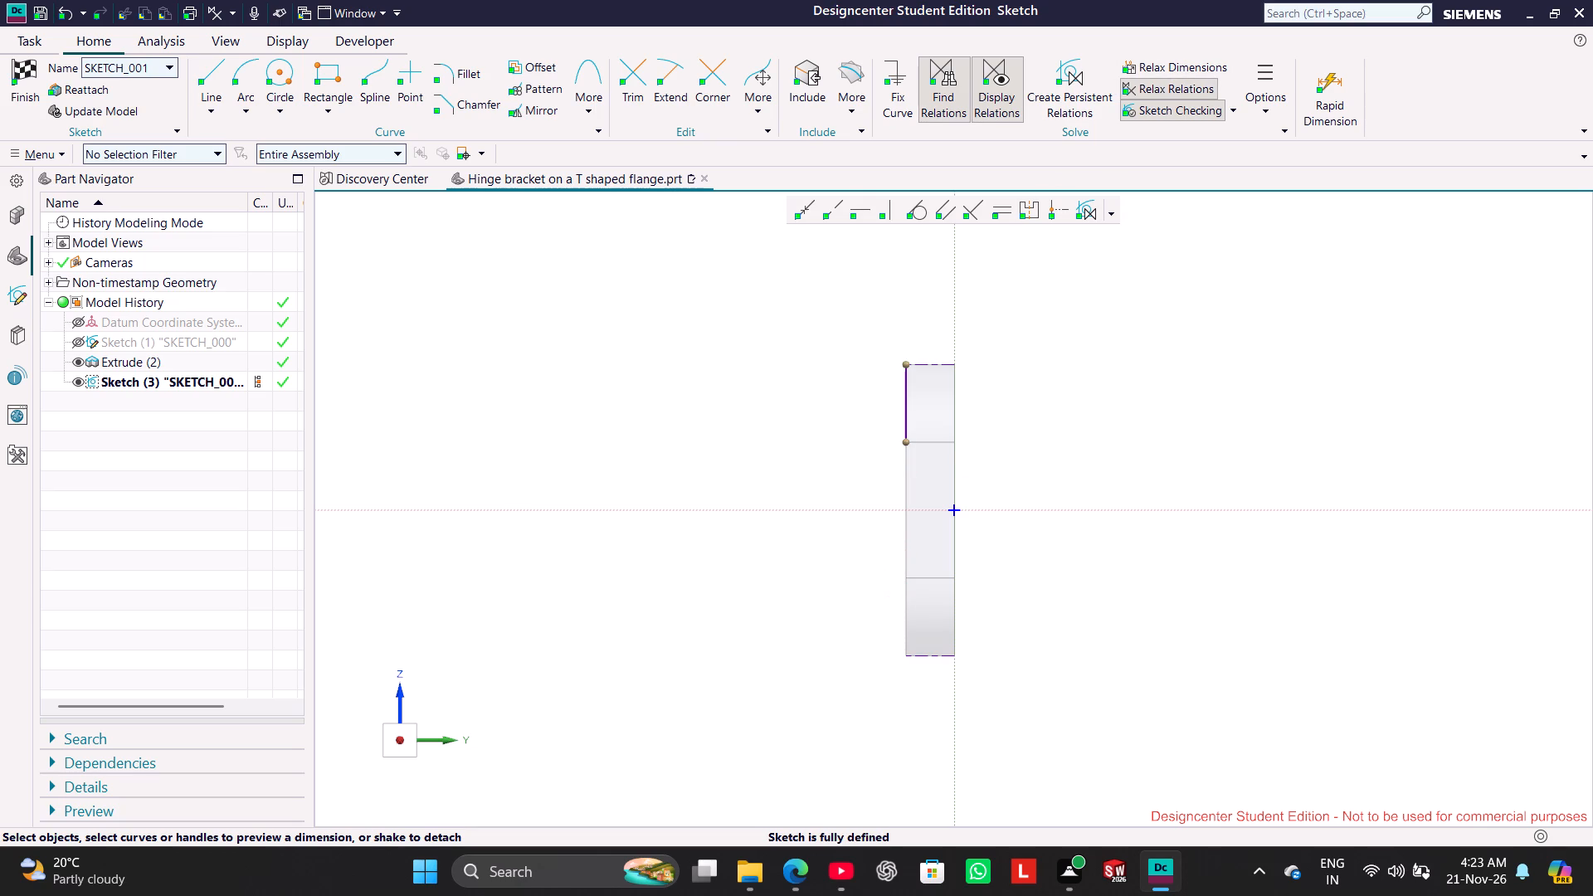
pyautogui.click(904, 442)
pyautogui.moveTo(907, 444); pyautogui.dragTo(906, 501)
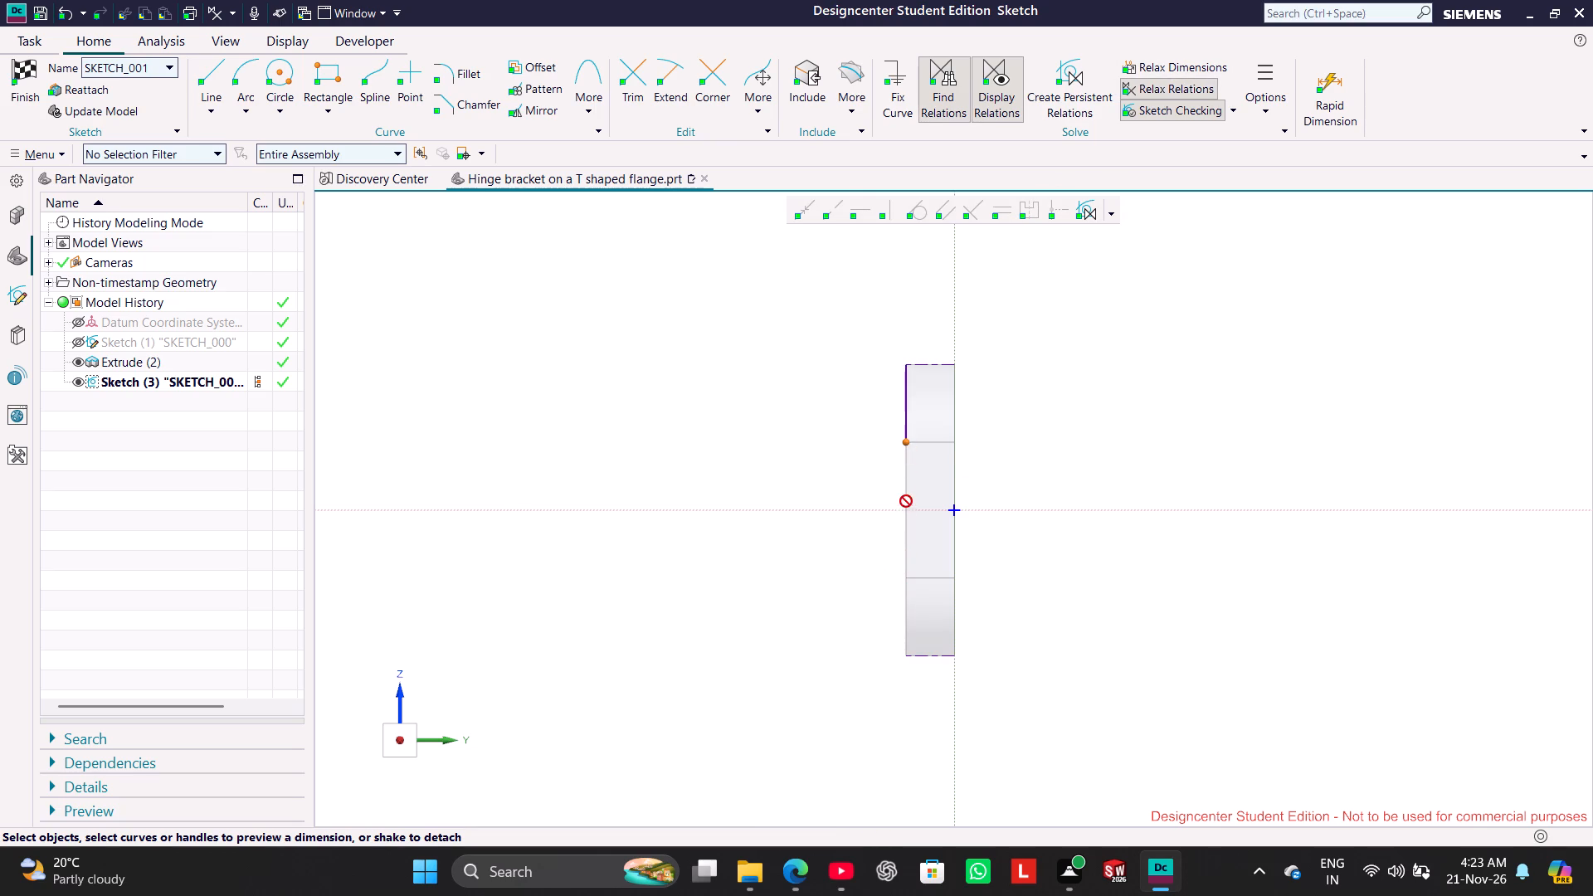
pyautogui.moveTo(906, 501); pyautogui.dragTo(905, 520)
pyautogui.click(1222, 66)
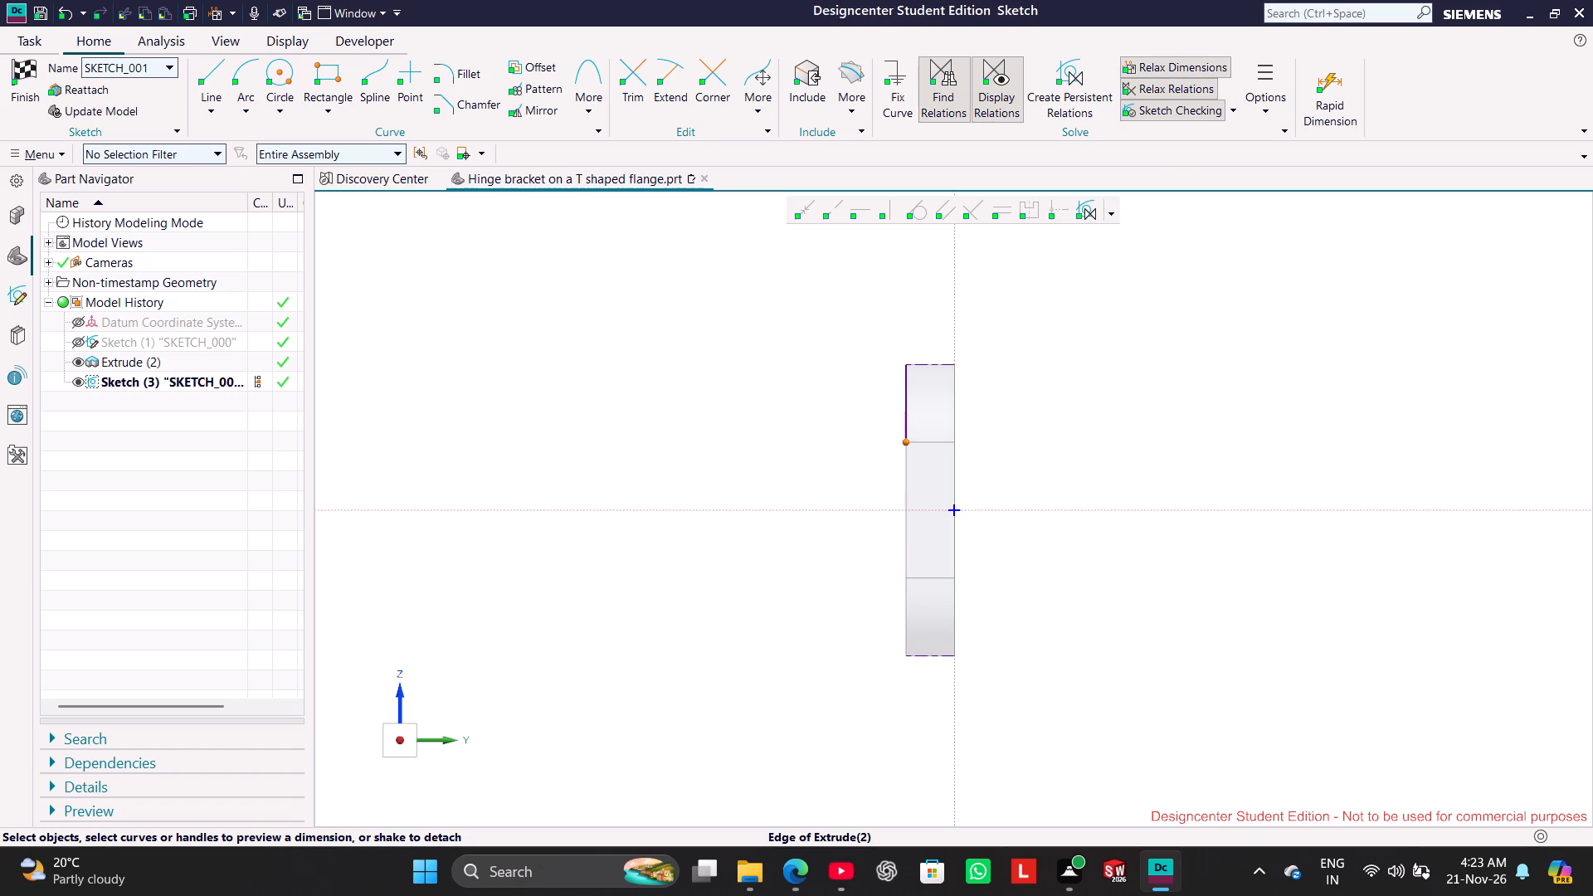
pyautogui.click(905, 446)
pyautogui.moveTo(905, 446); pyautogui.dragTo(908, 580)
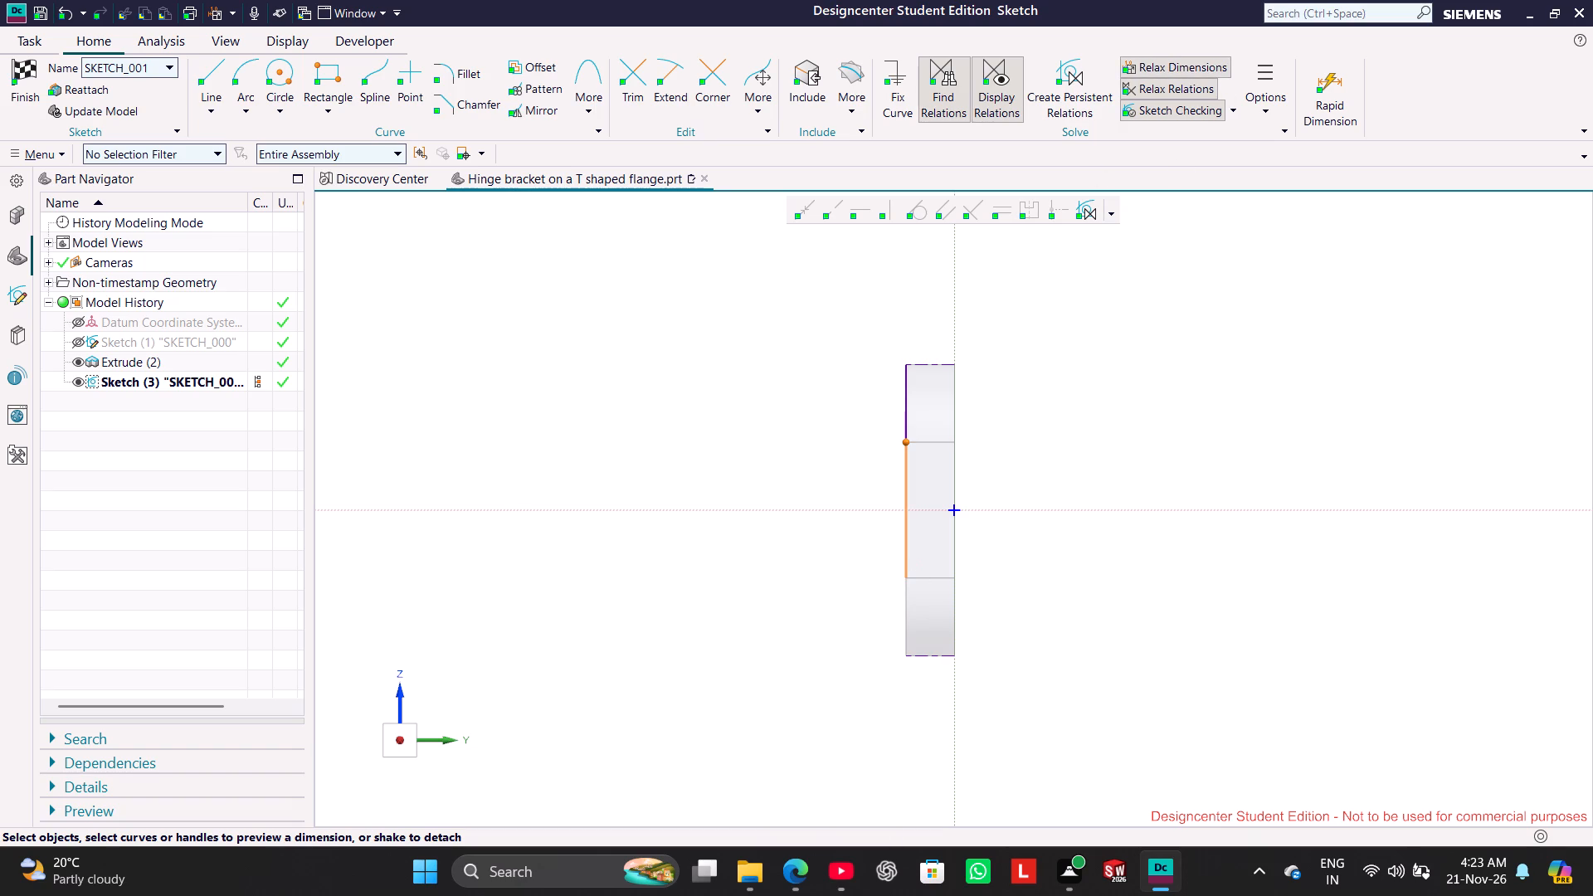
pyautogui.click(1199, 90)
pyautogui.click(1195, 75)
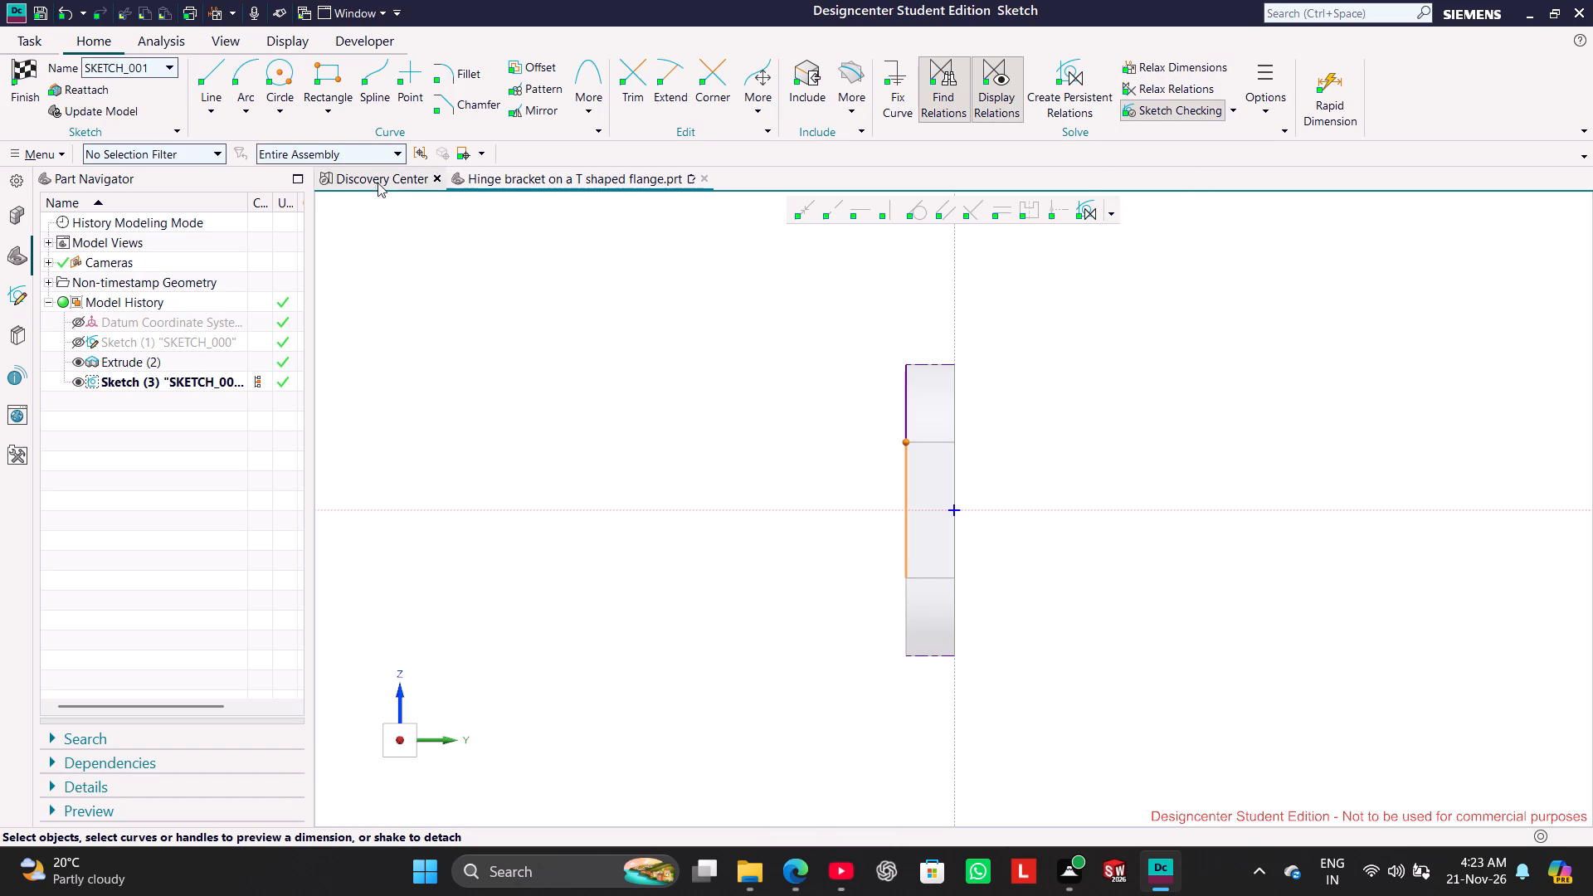
# Extend the projected line down to the included bottom edge, accepting the loss of its associativity.
pyautogui.click(678, 85)
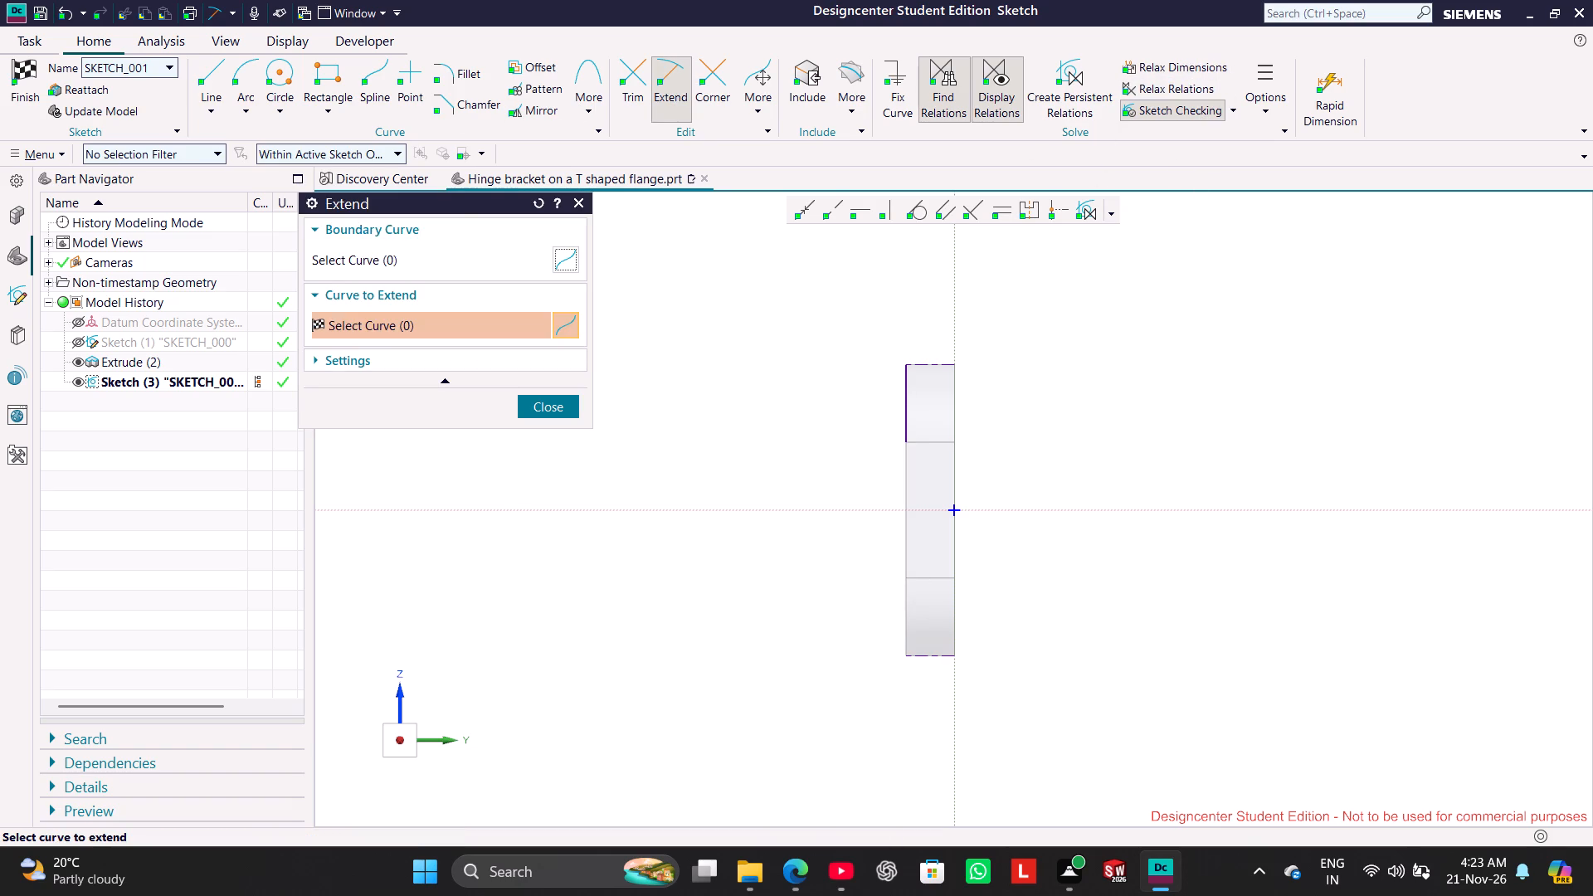
pyautogui.click(907, 416)
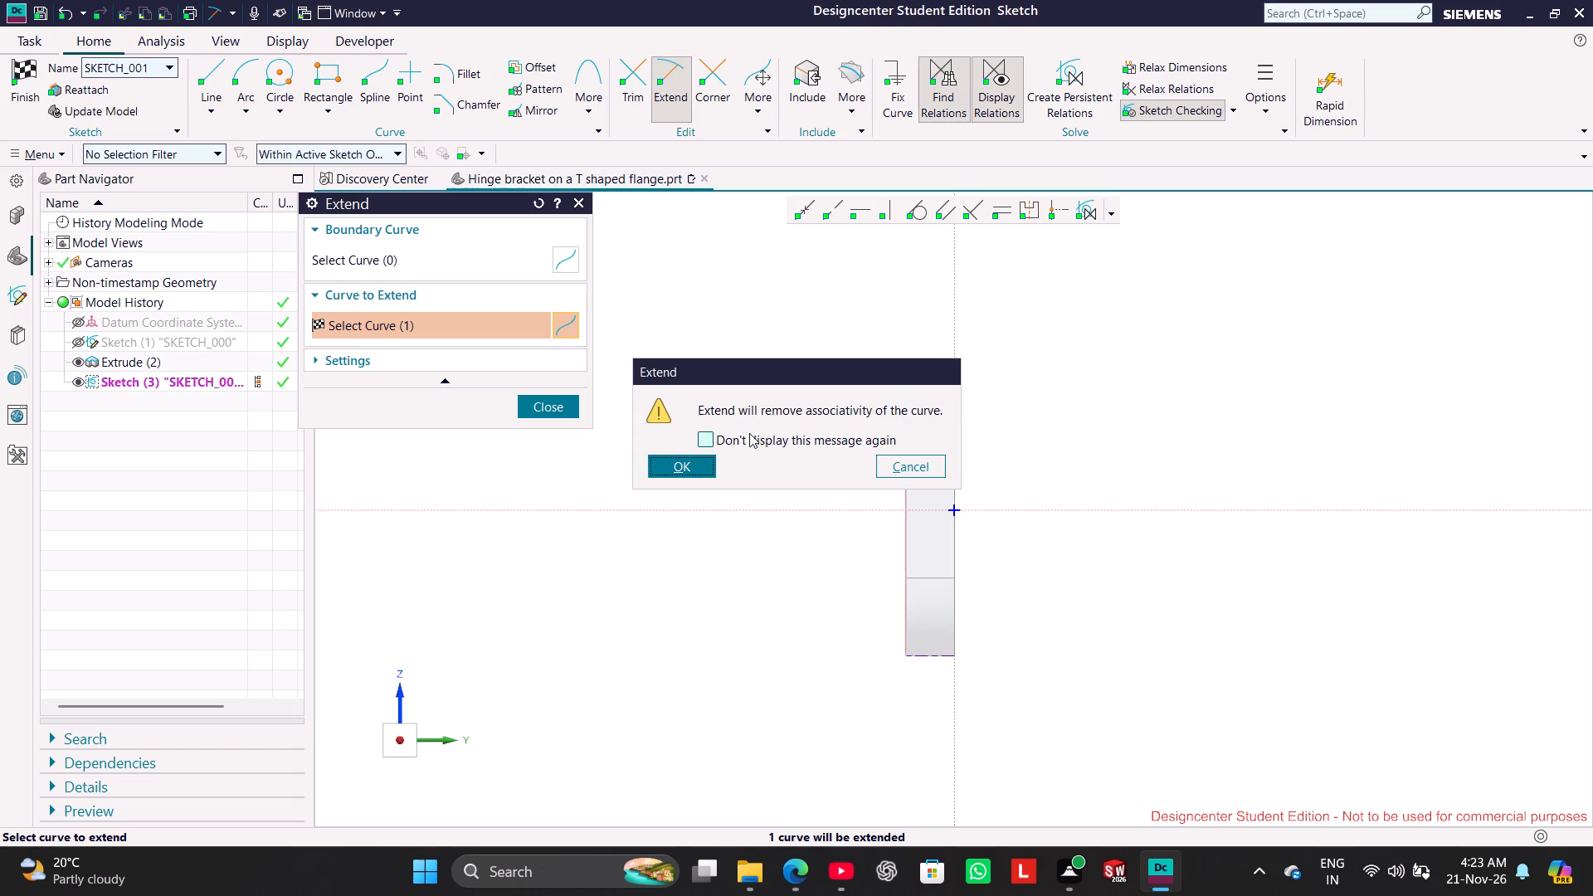
pyautogui.click(700, 467)
pyautogui.click(550, 414)
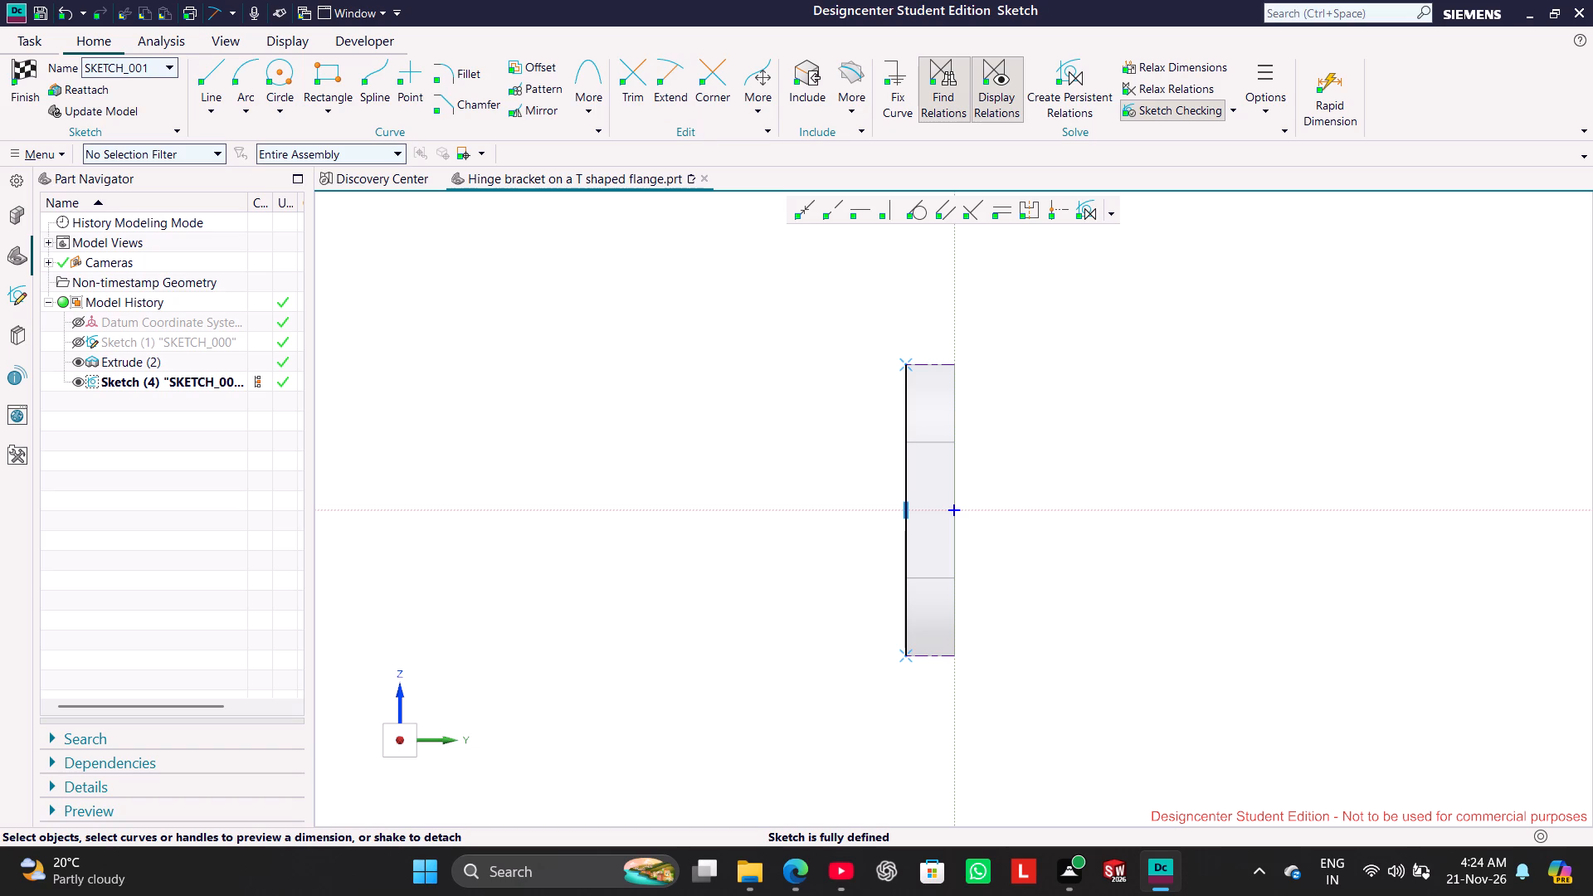
# Draw a horizontal line in the -Y direction from the plate's lower -Y corner, collinear with the included bottom edge.
pyautogui.click(215, 75)
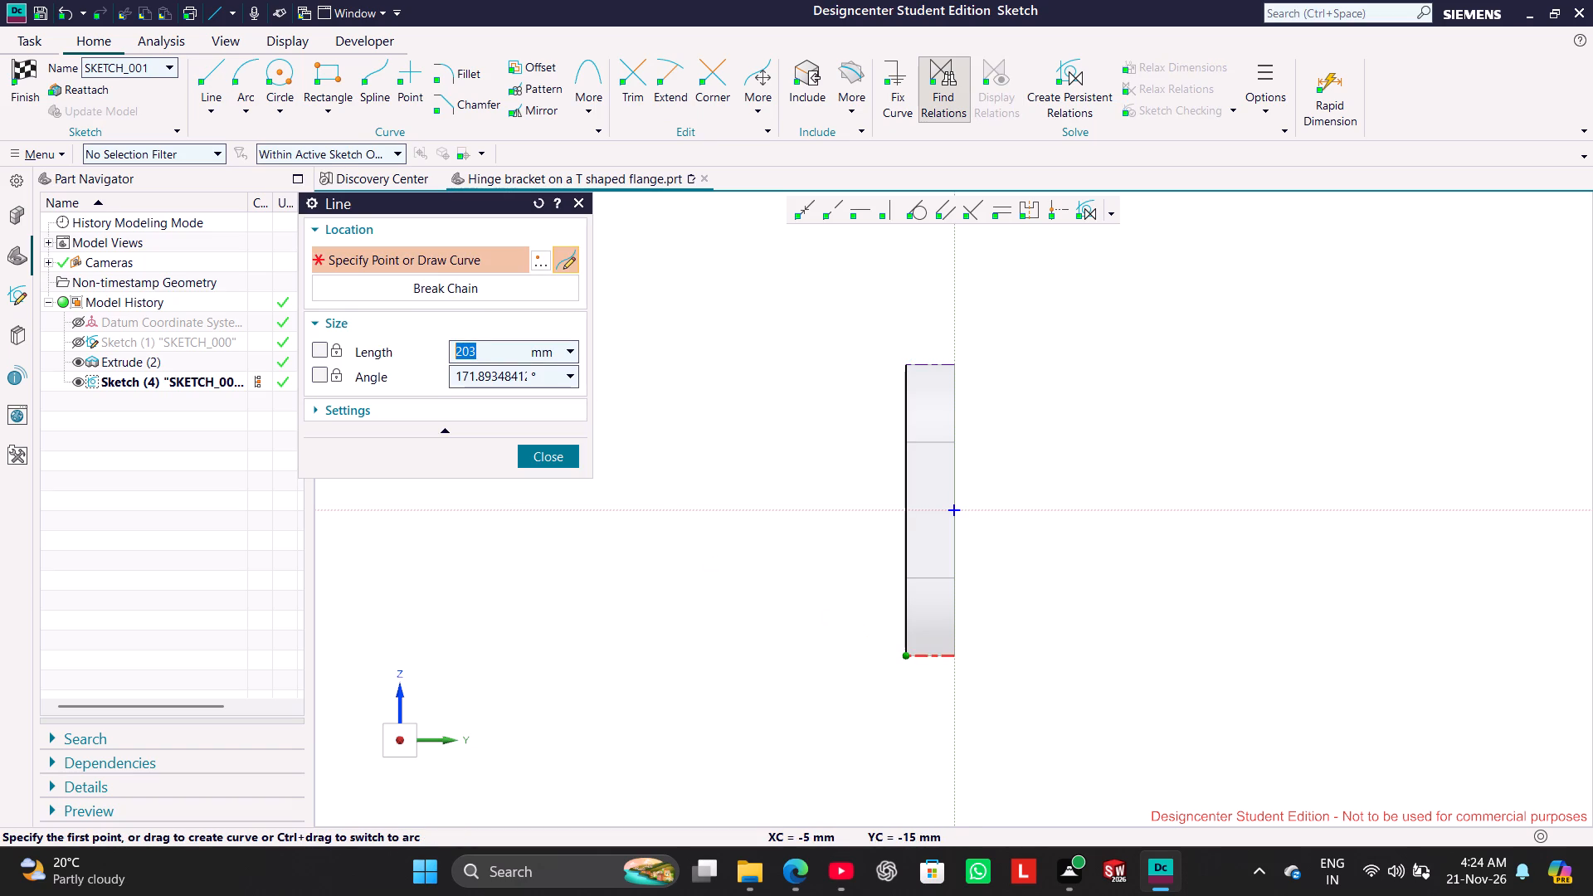
pyautogui.click(916, 651)
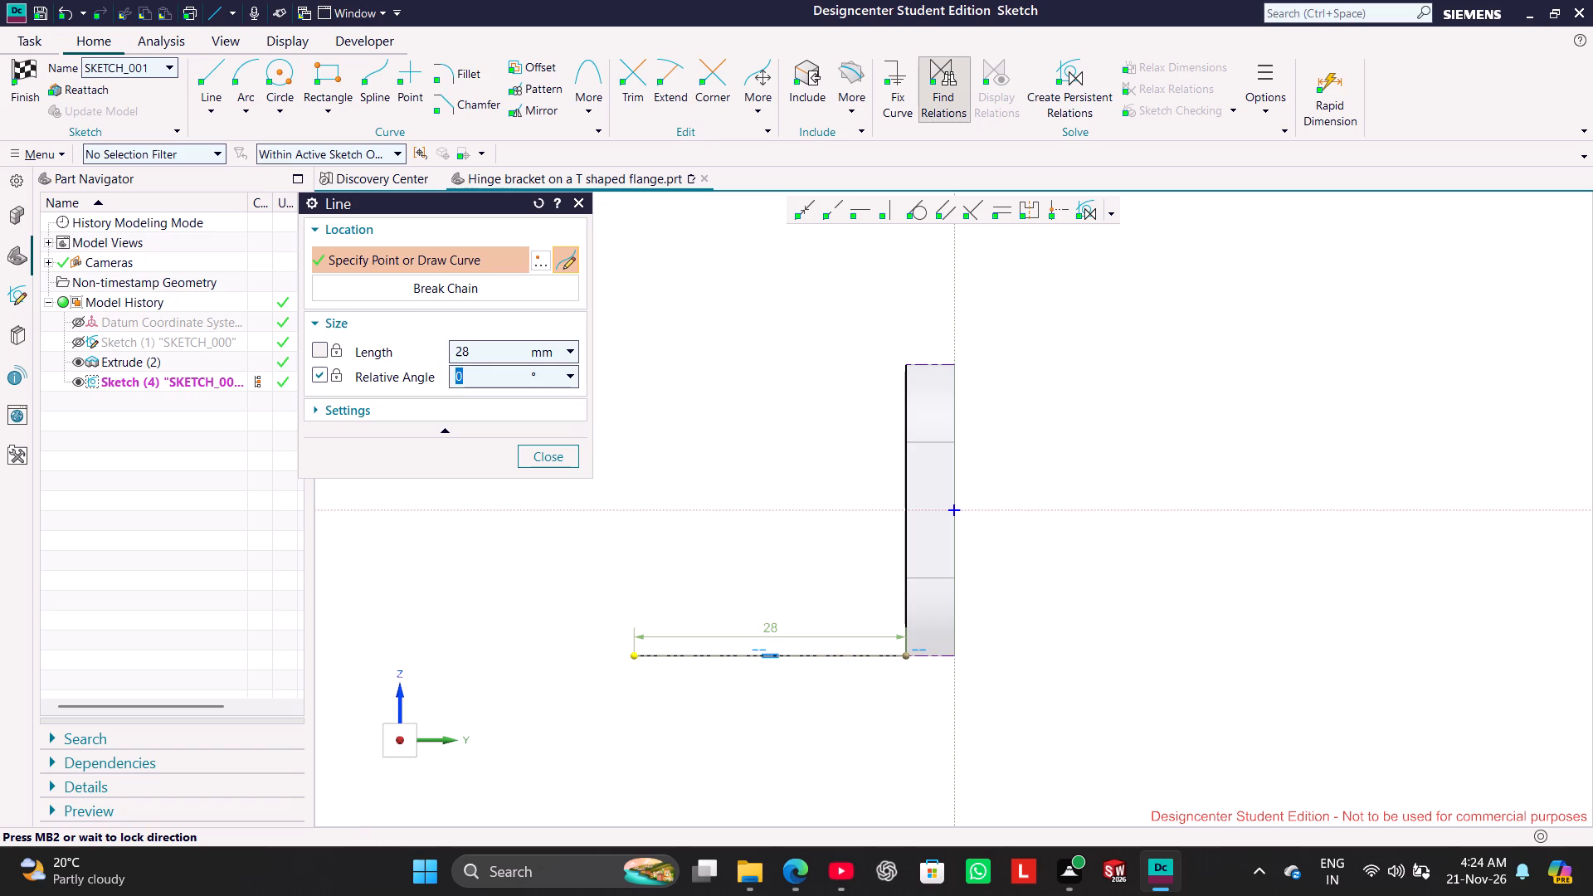
pyautogui.click(603, 661)
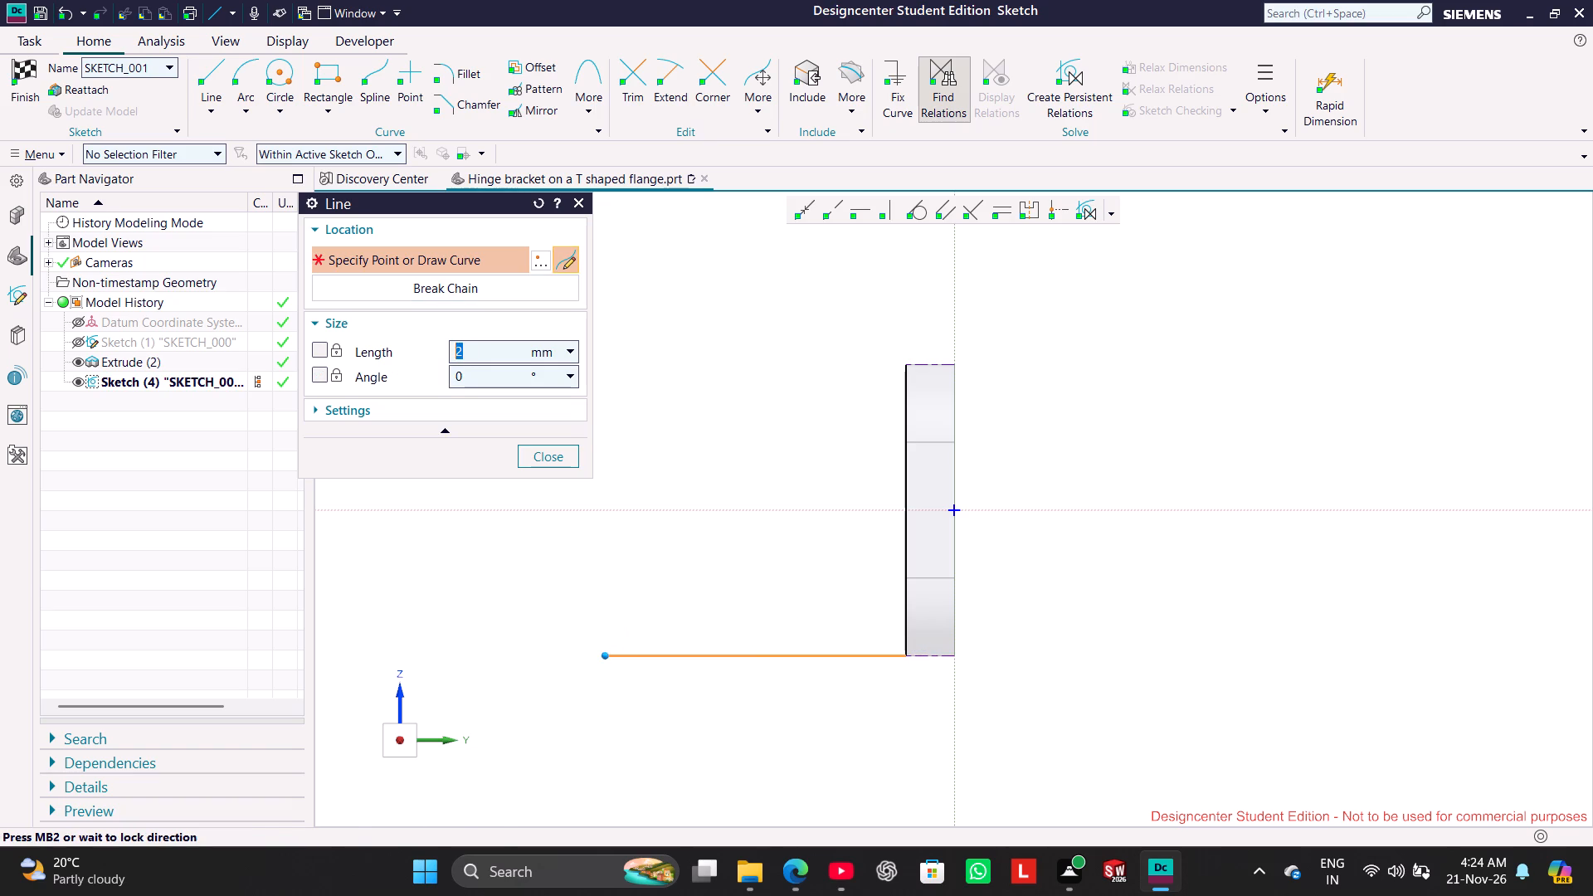
# Draw an arc of about 15 mm radius from the bottom line's free end to a point directly above it, bulging toward the plate.
pyautogui.rightClick(624, 593)
pyautogui.click(680, 609)
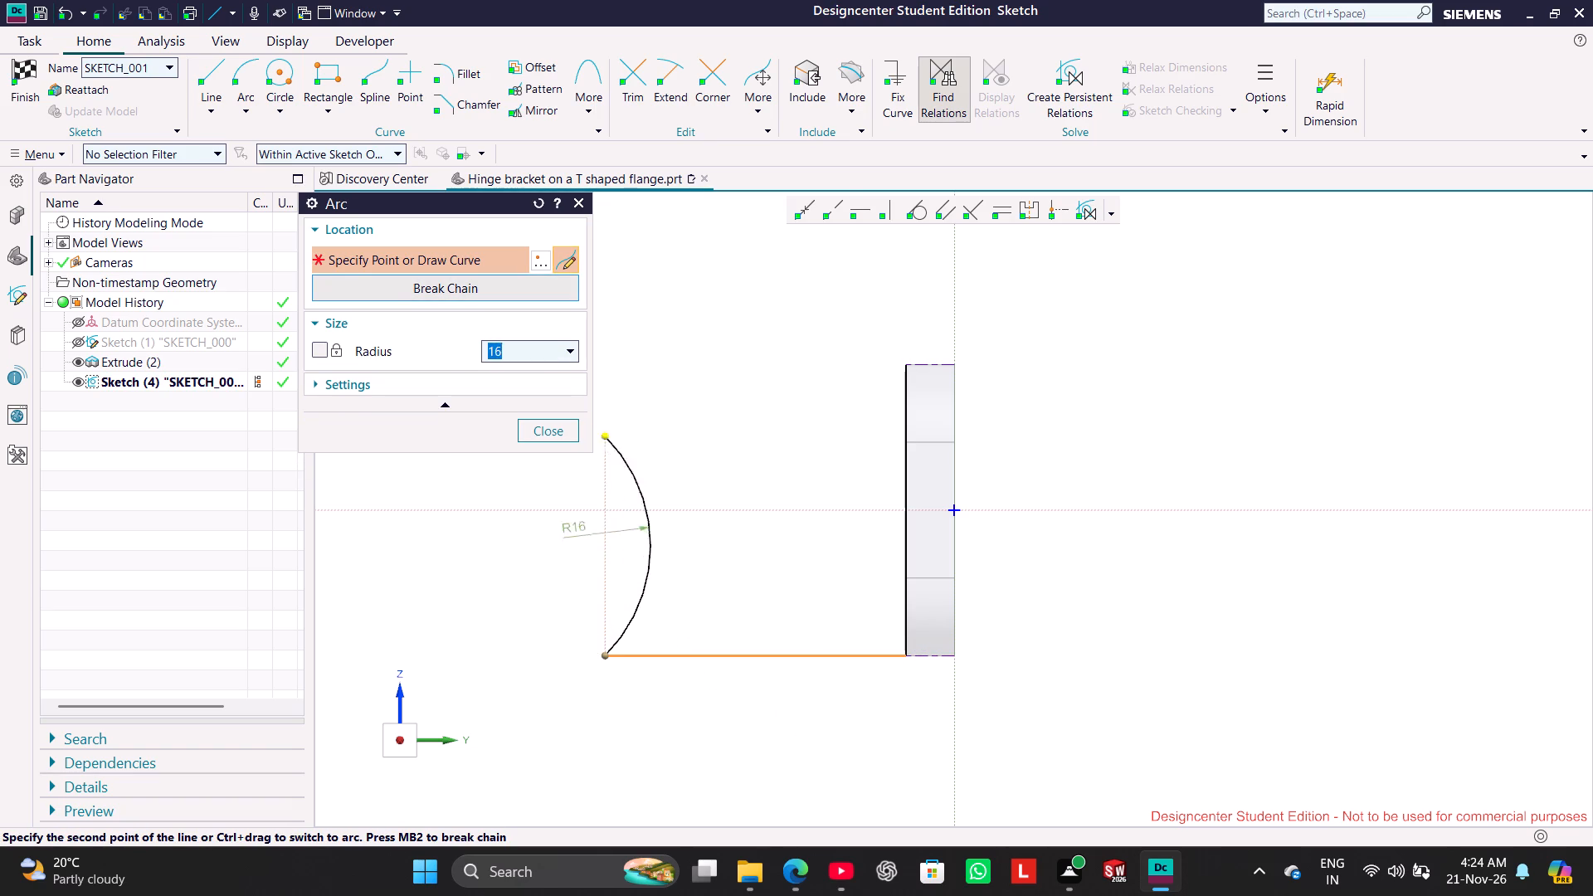
pyautogui.click(611, 423)
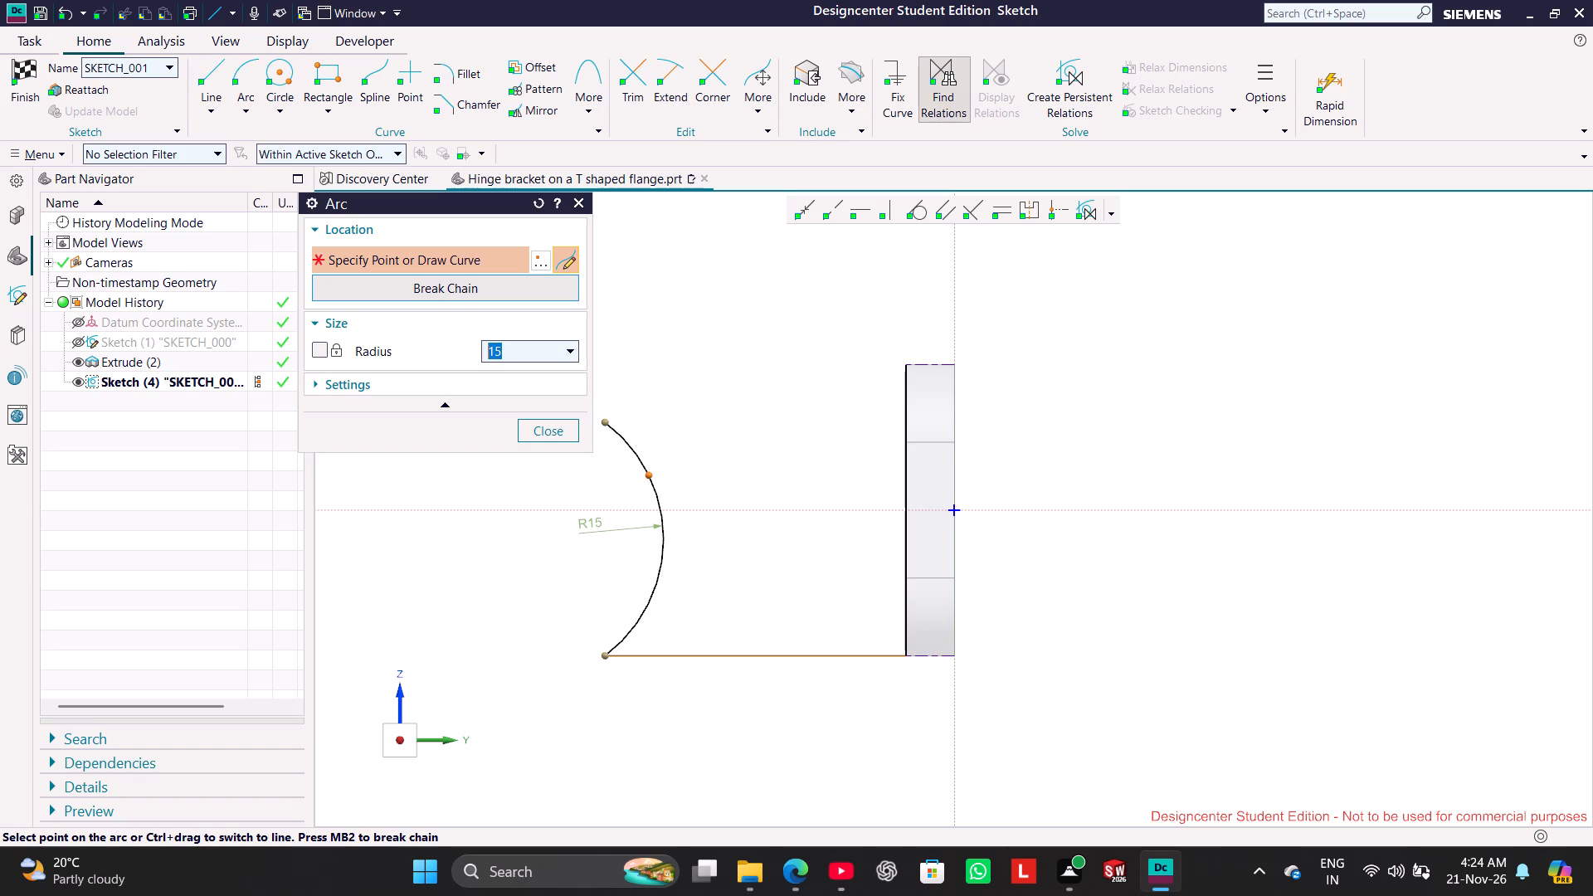
pyautogui.click(649, 475)
# Close the profile with a sloped line from the arc's upper end to the plate's upper -Y corner.
pyautogui.rightClick(667, 385)
pyautogui.click(716, 396)
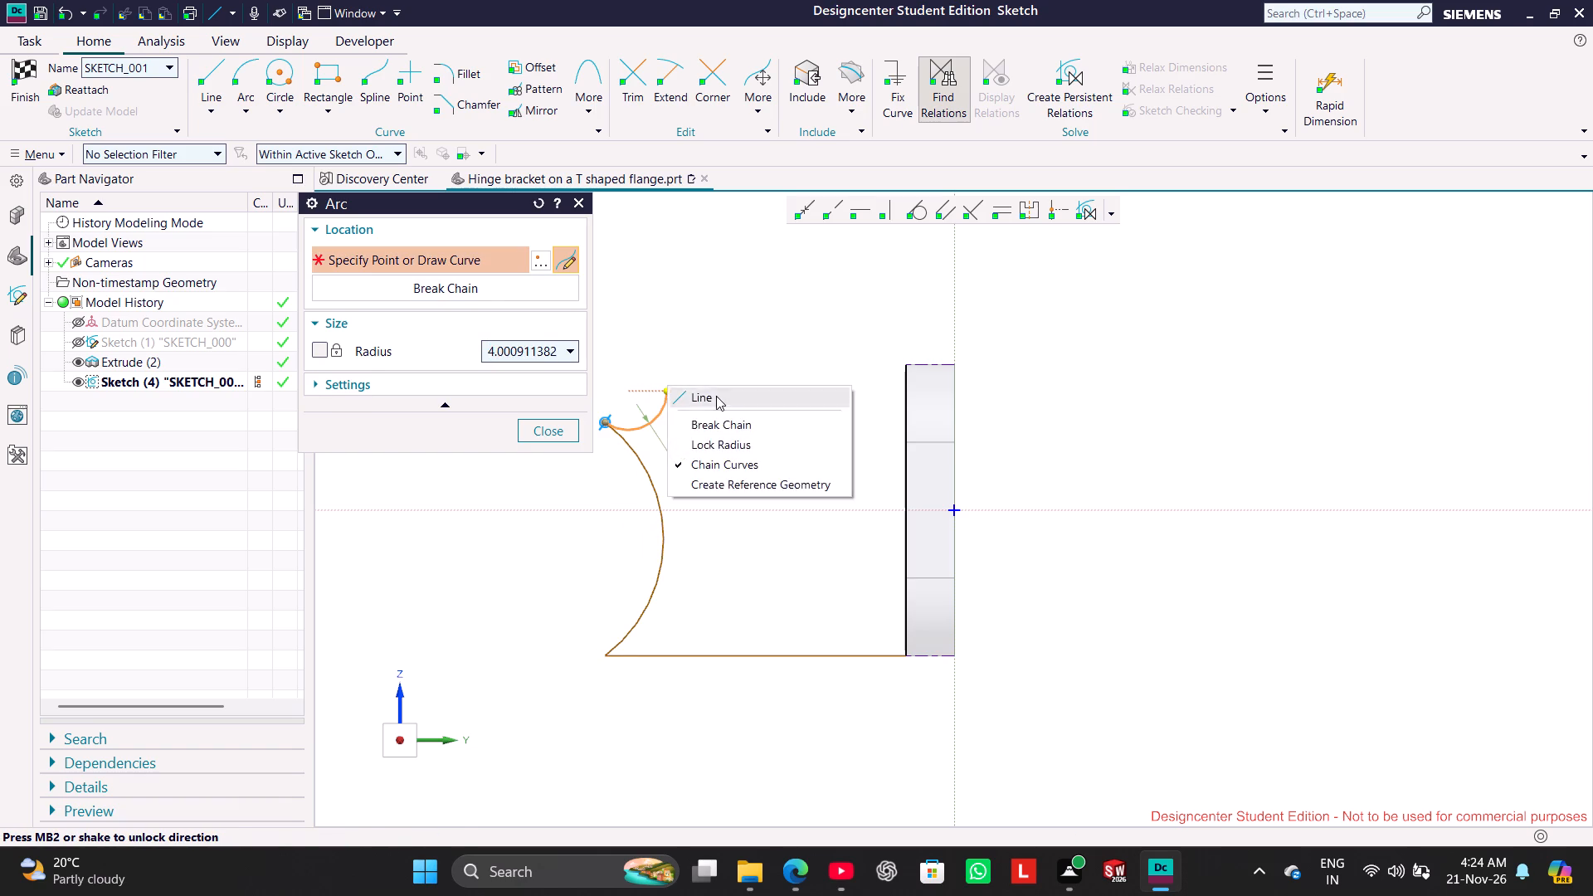
pyautogui.click(911, 362)
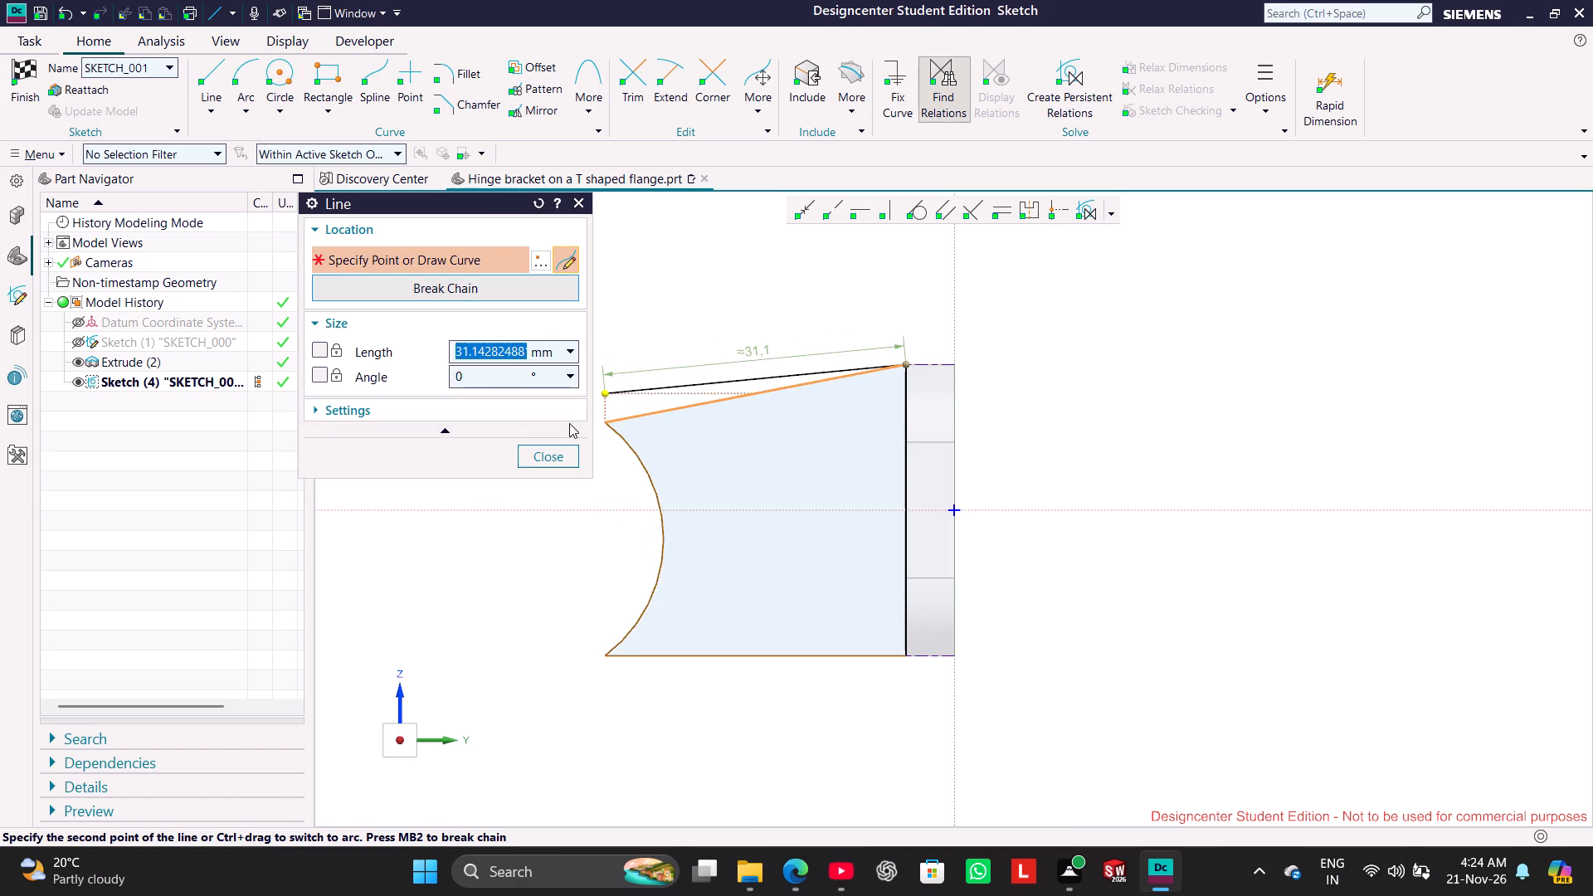
pyautogui.click(553, 447)
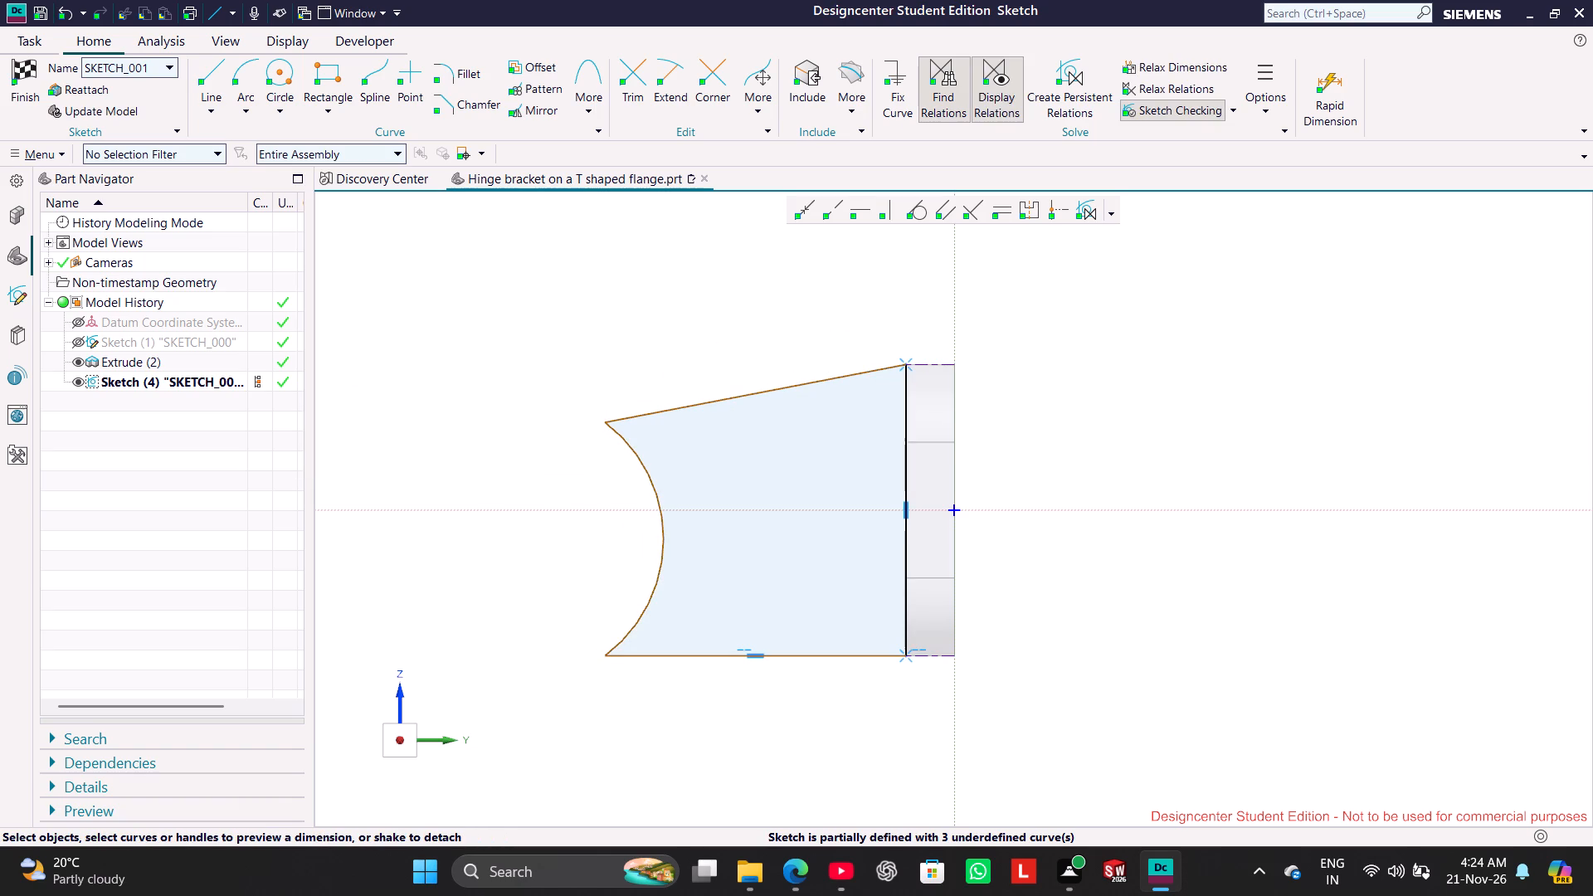
# Dimension the acute angle between the sloped line and the included top edge, and set it to 15°.
pyautogui.click(735, 393)
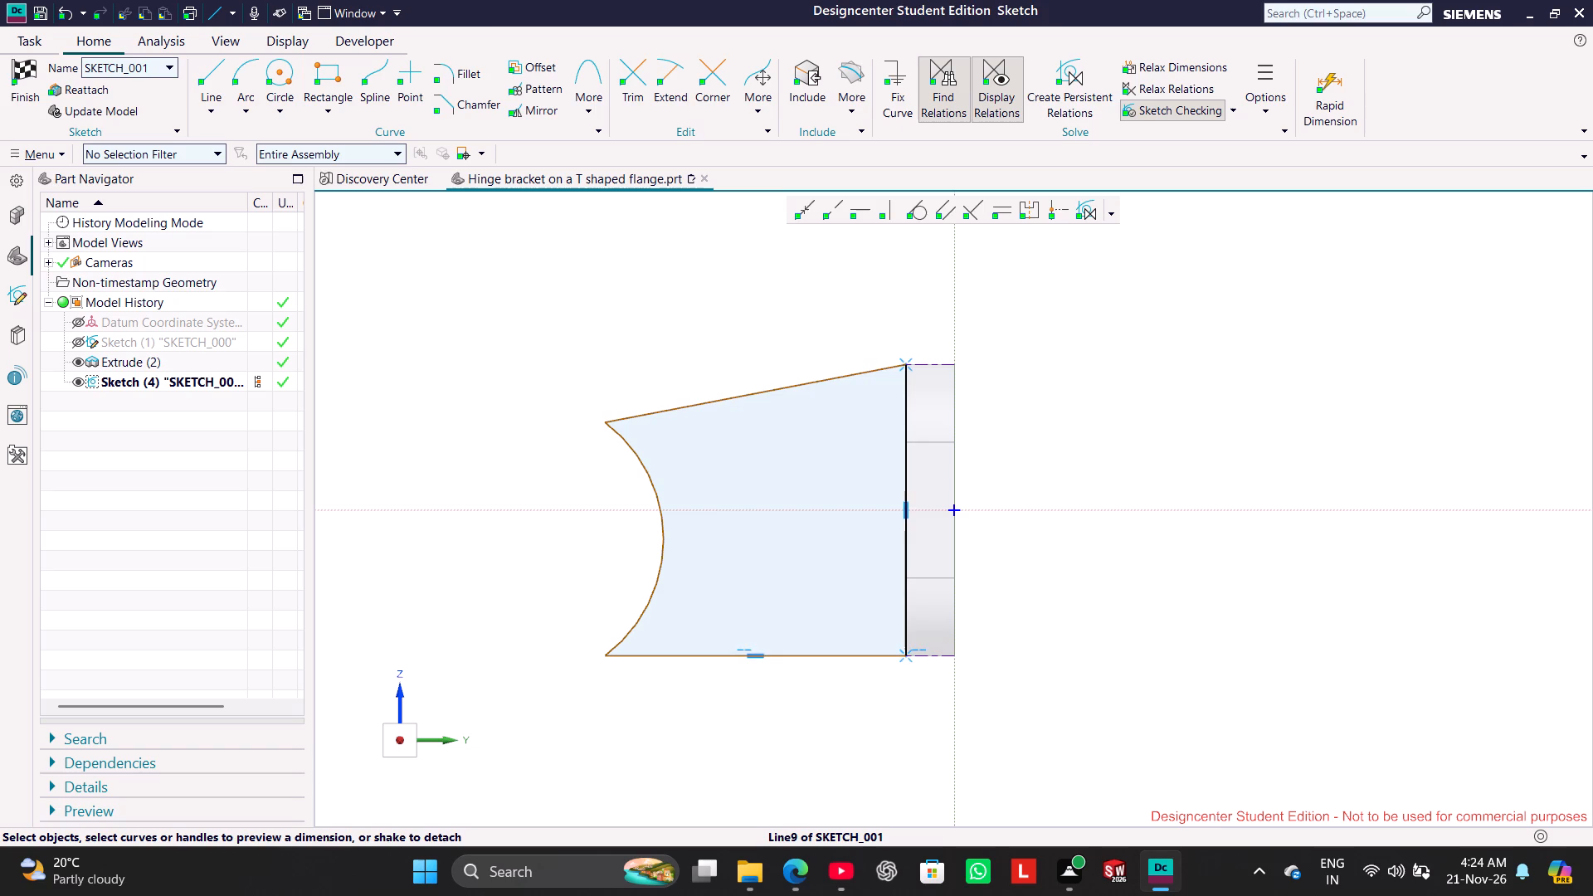
pyautogui.click(933, 363)
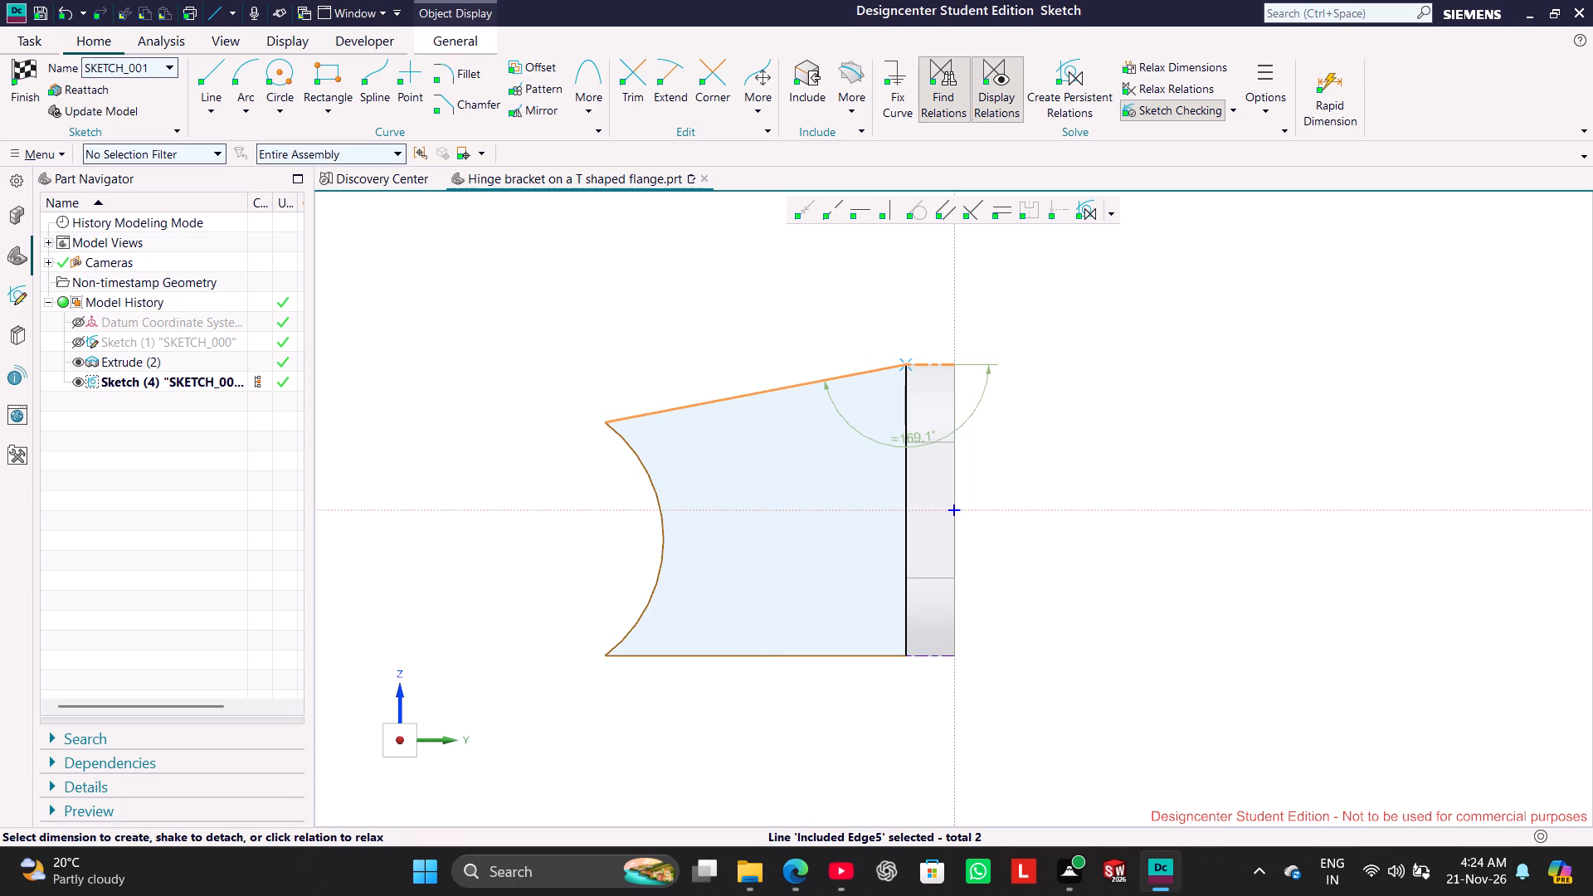
pyautogui.moveTo(977, 400); pyautogui.dragTo(762, 376)
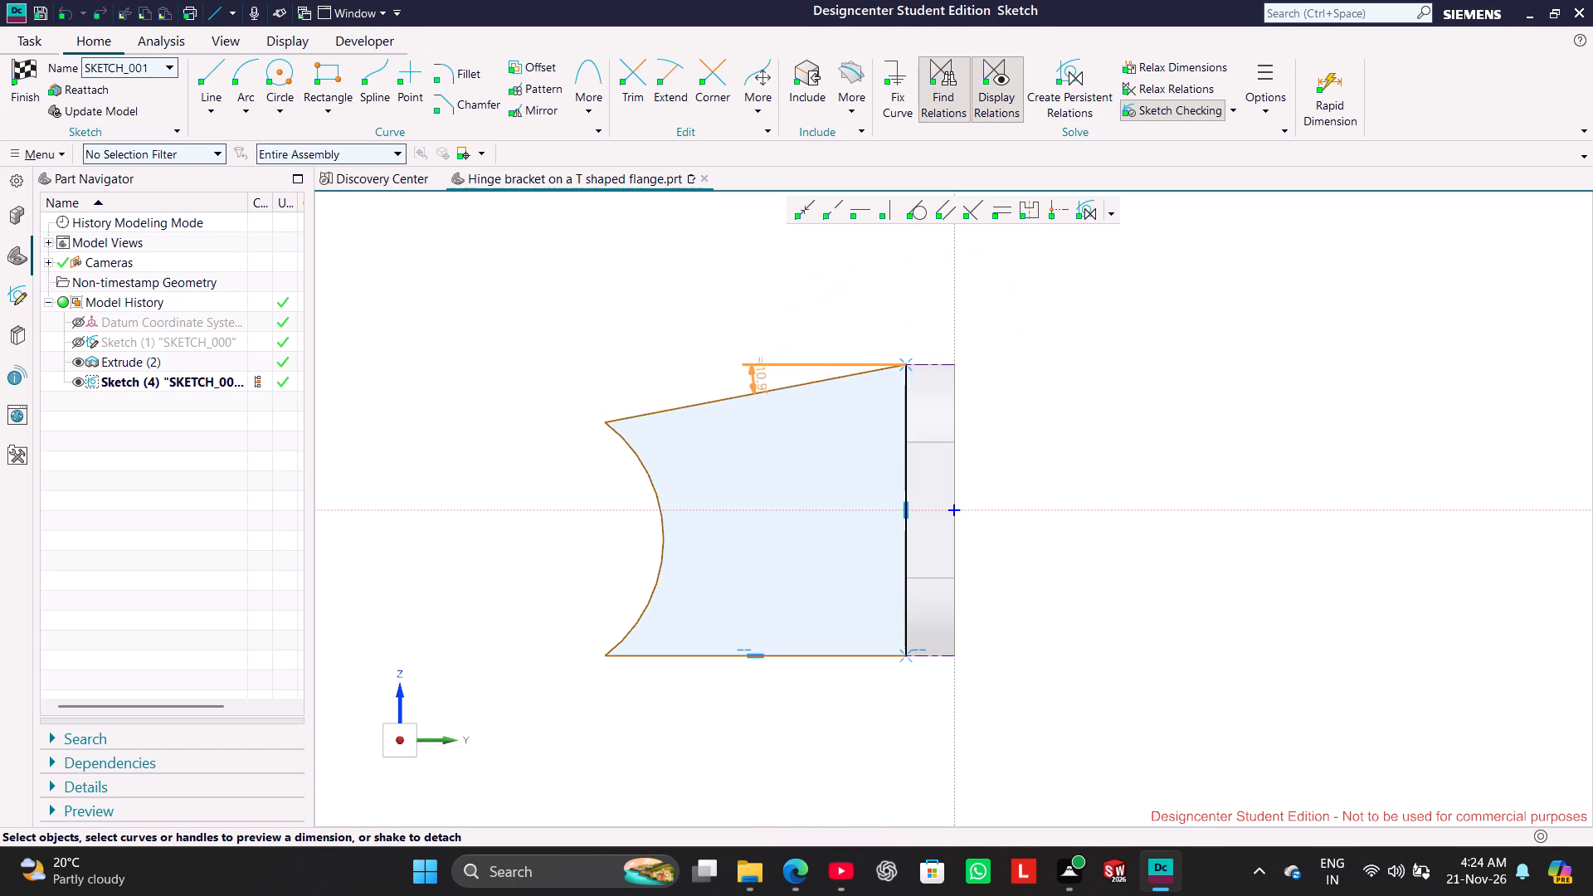
pyautogui.moveTo(762, 376); pyautogui.dragTo(664, 401)
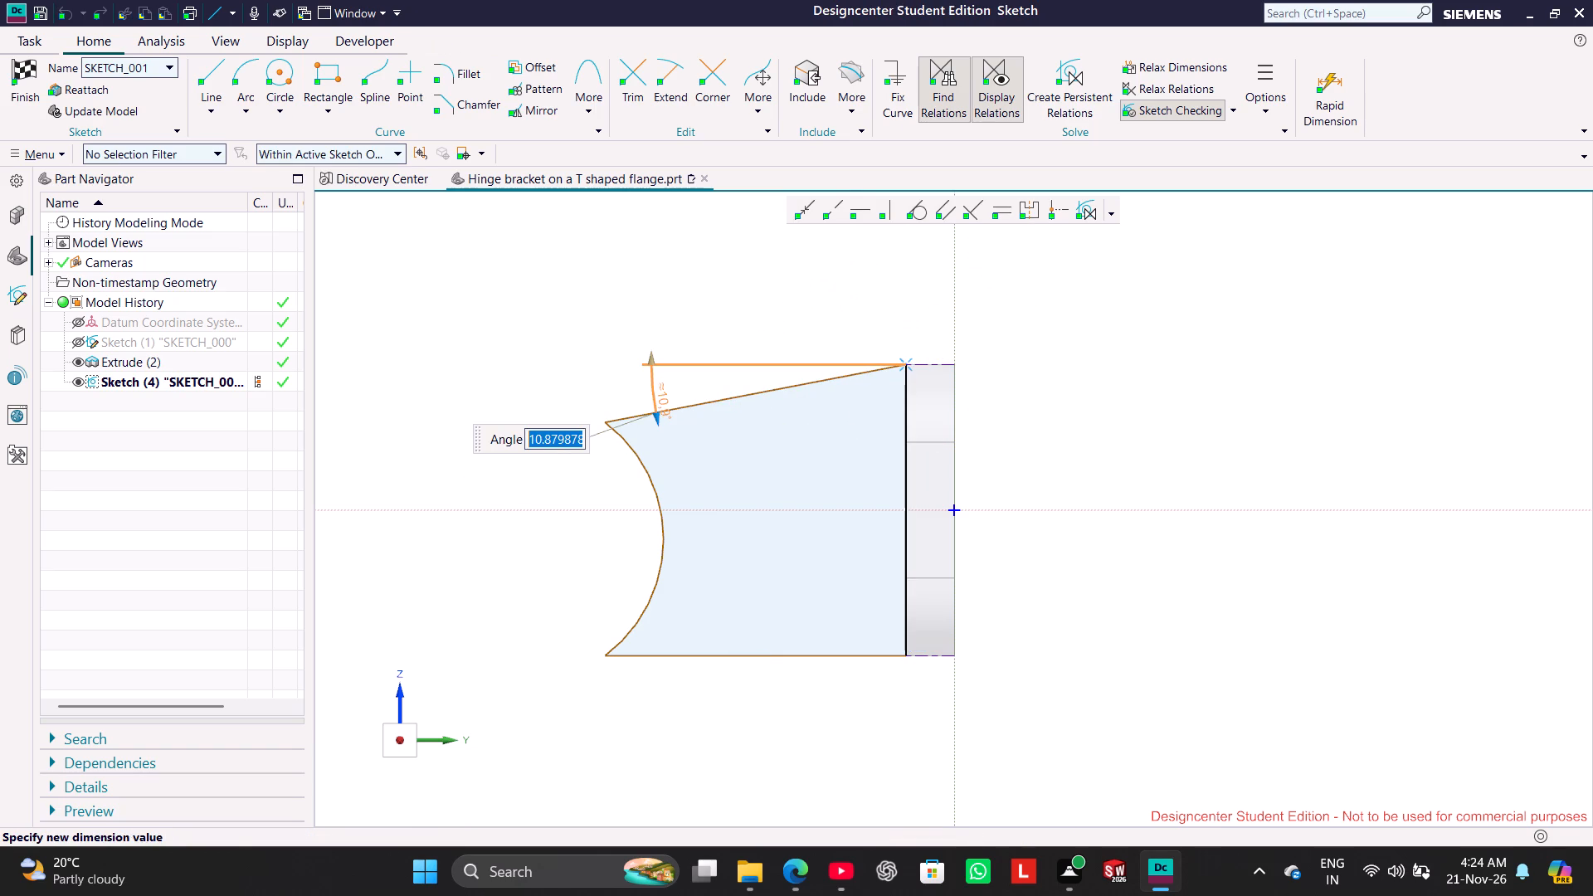
pyautogui.click(496, 370)
pyautogui.doubleClick(670, 397)
pyautogui.write('15')
pyautogui.press('Return')
pyautogui.click(519, 356)
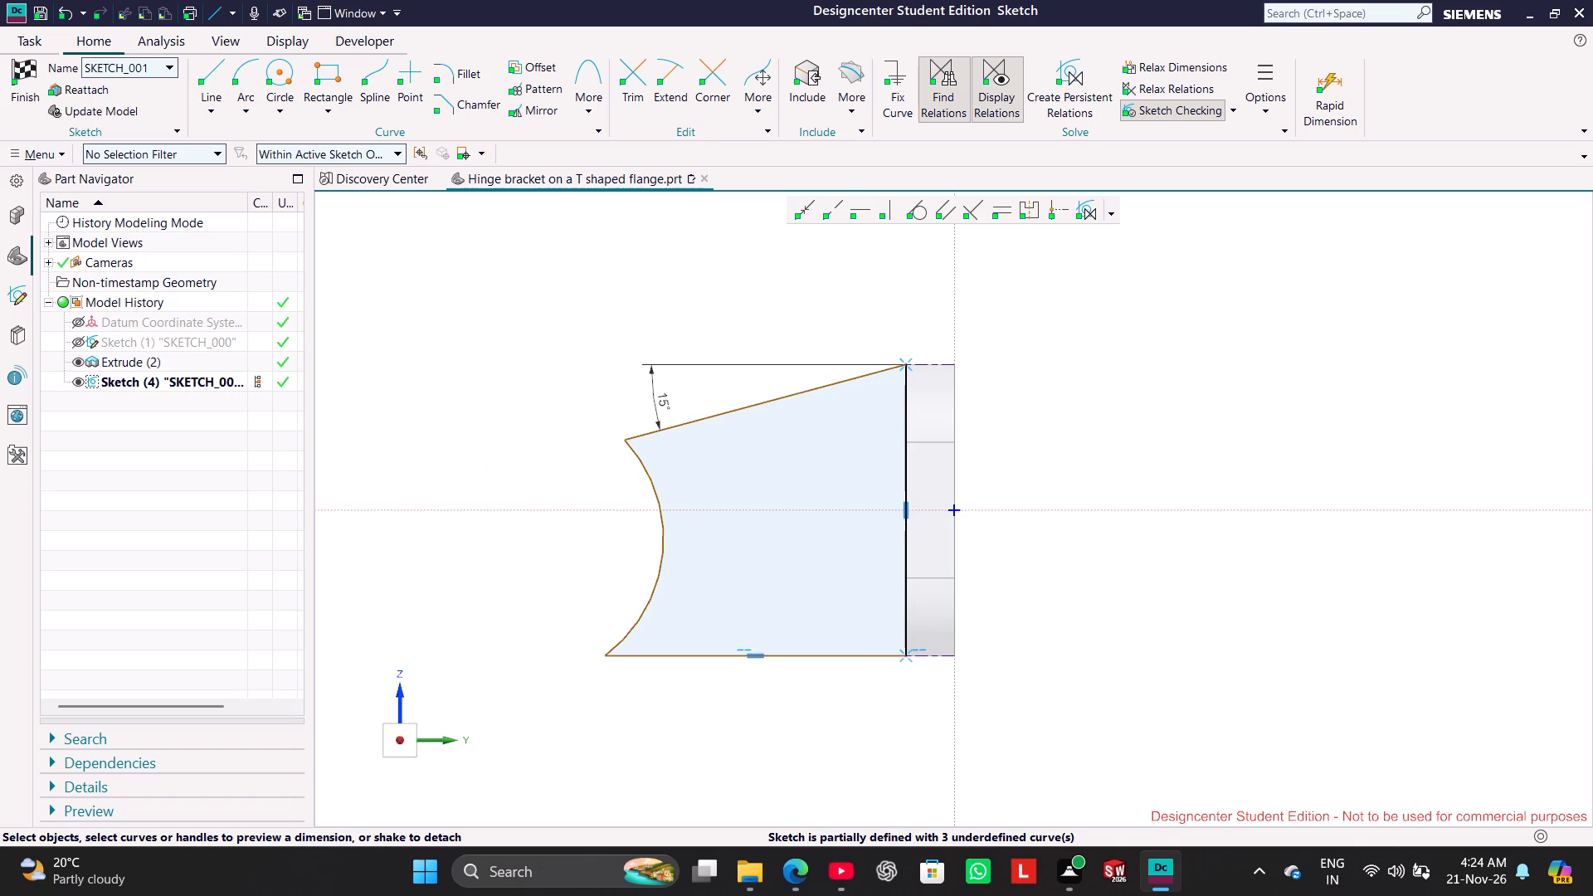
# Dimension the arc's radius, place it inside the profile, and set it to 14 mm.
pyautogui.moveTo(812, 655); pyautogui.dragTo(807, 563)
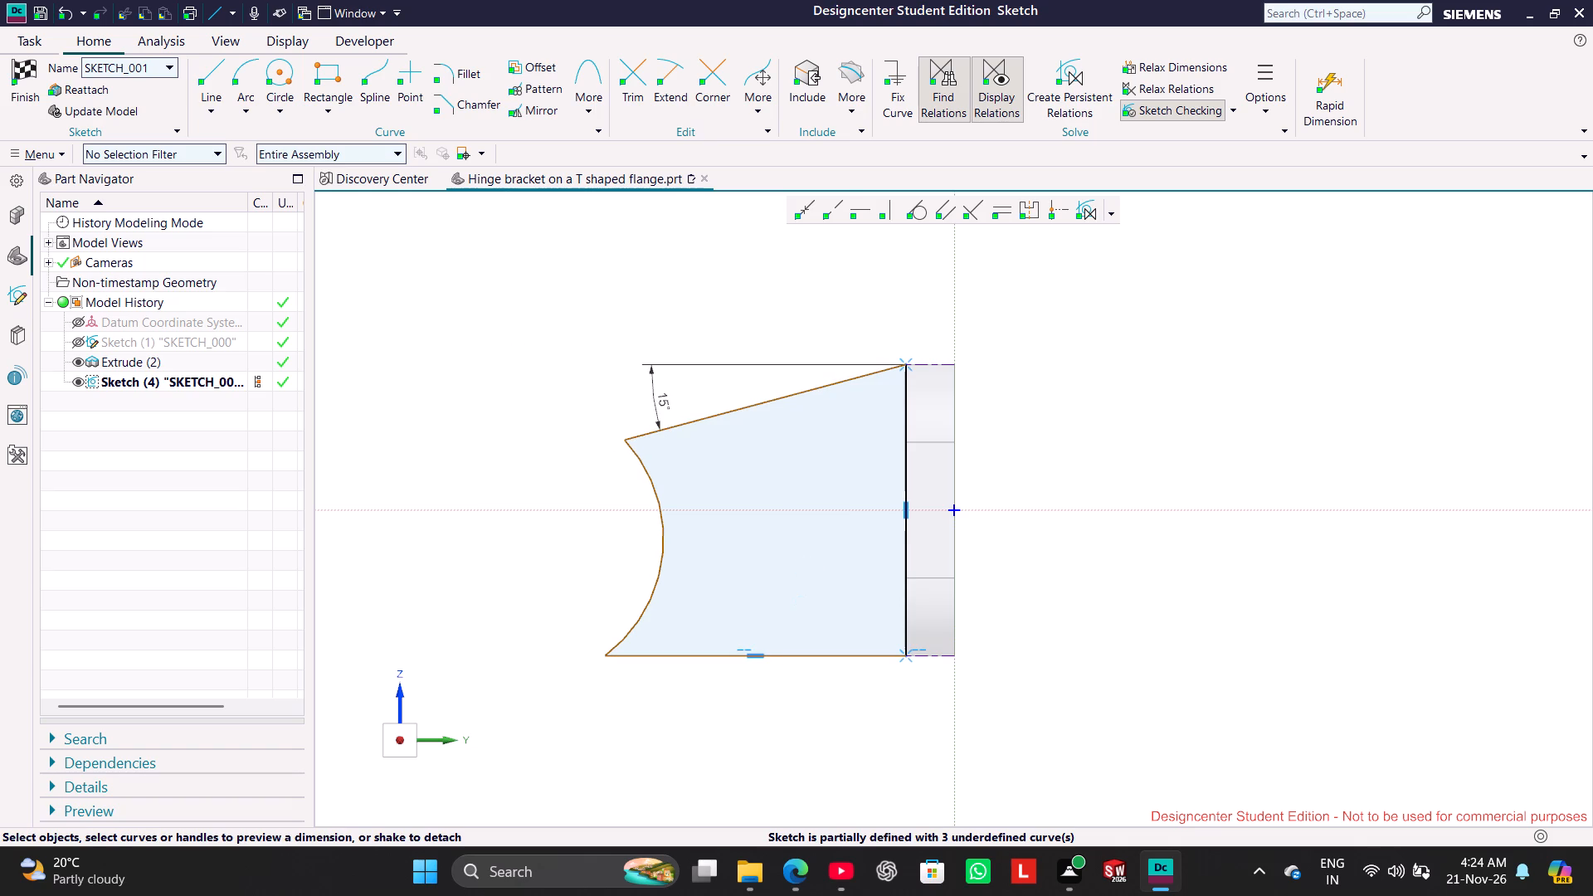
pyautogui.click(657, 567)
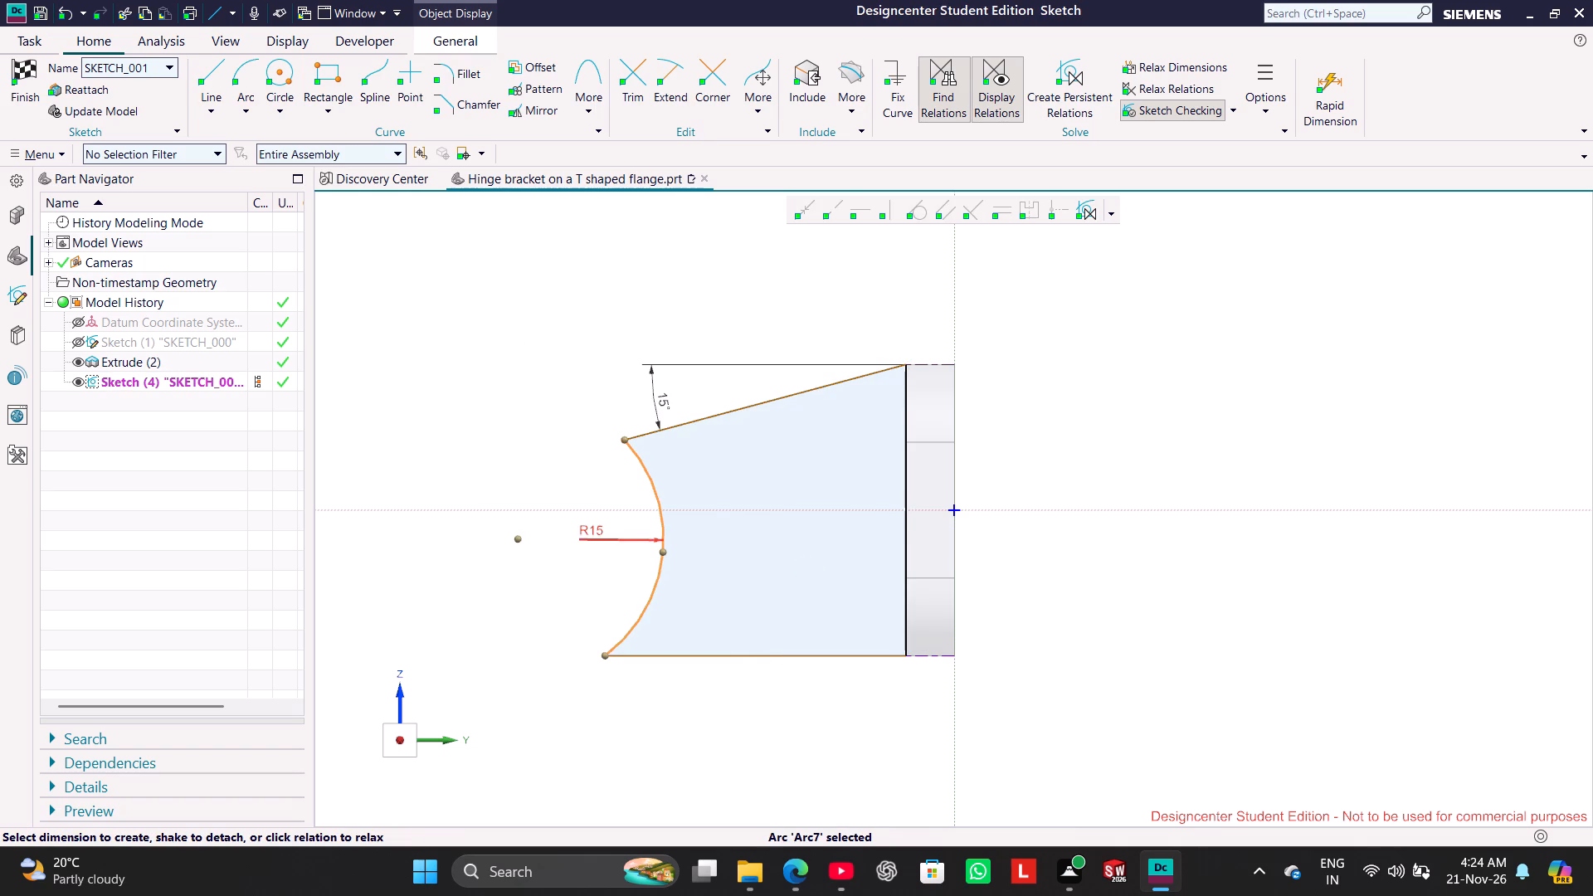
pyautogui.moveTo(584, 528); pyautogui.dragTo(734, 487)
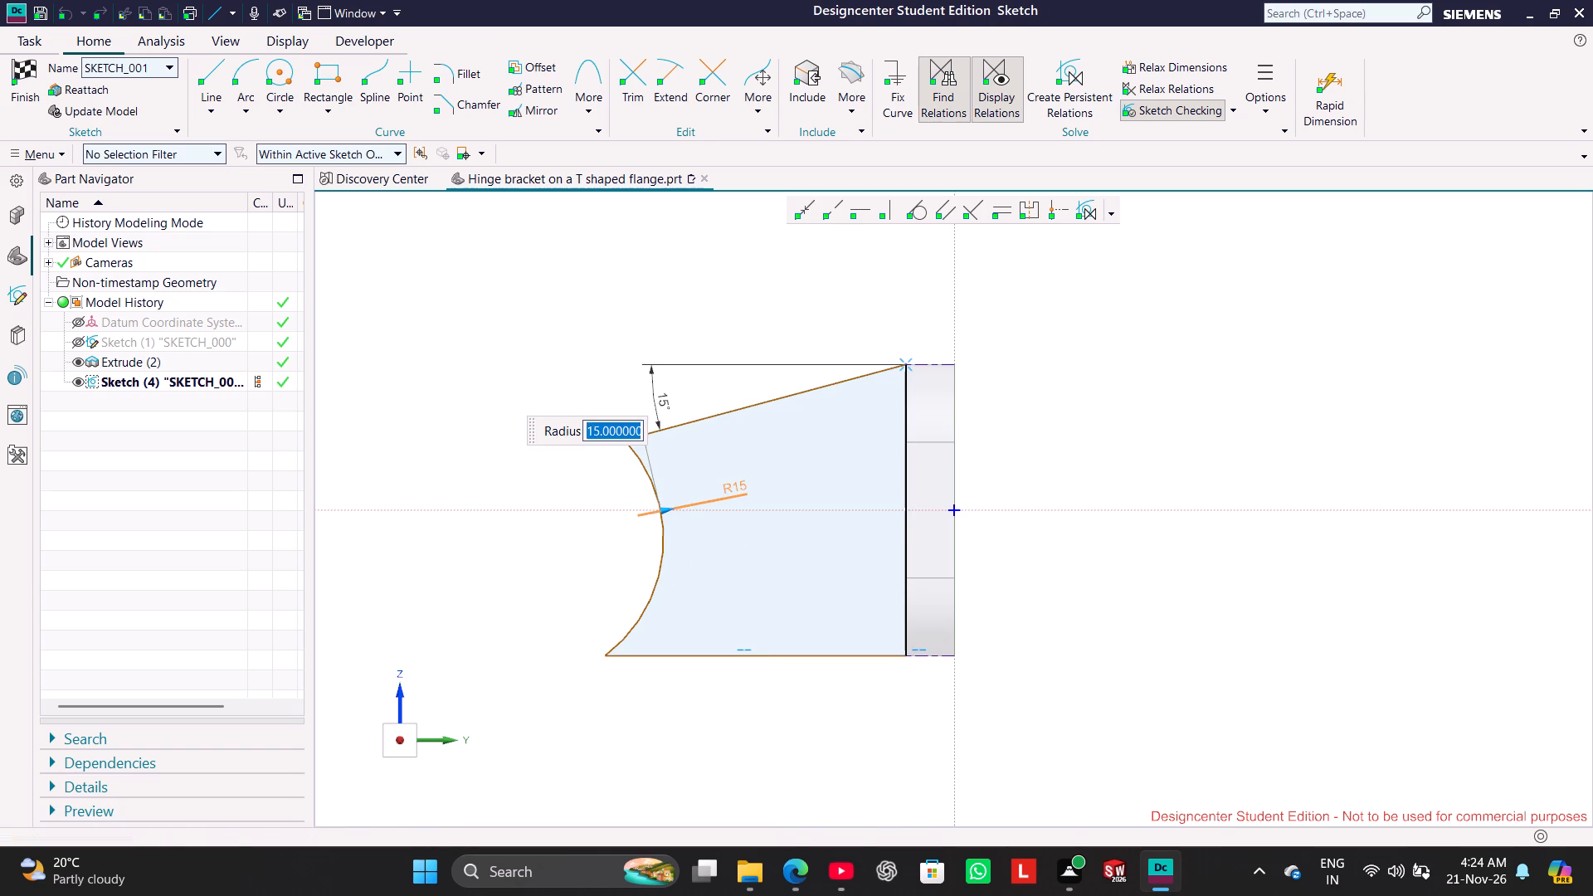
pyautogui.doubleClick(747, 484)
pyautogui.doubleClick(733, 480)
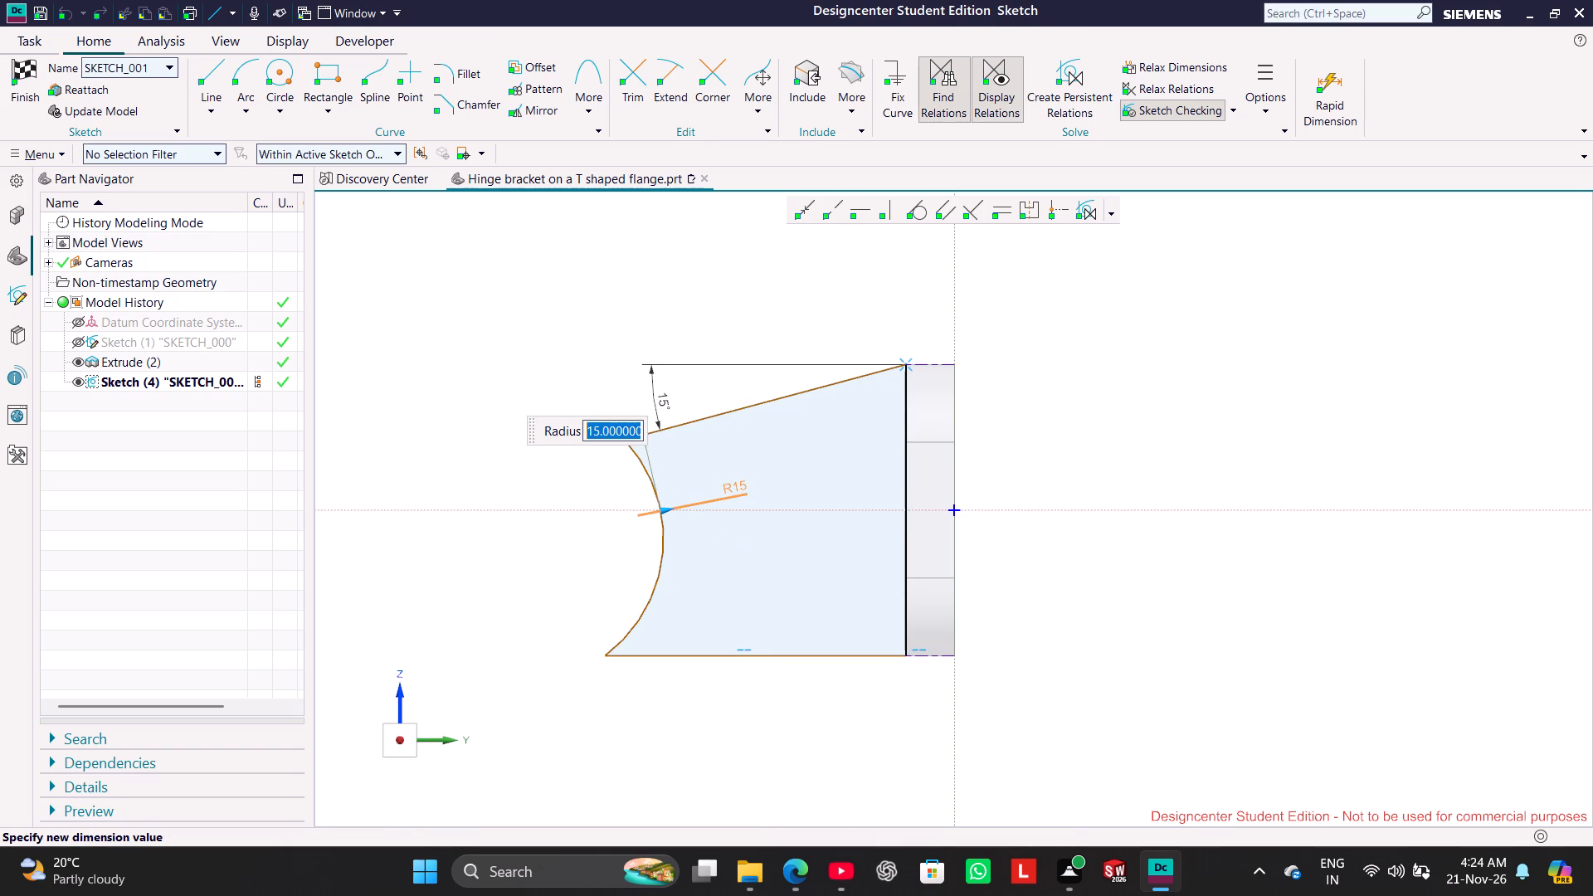
pyautogui.write('14')
pyautogui.press('Return')
pyautogui.click(570, 543)
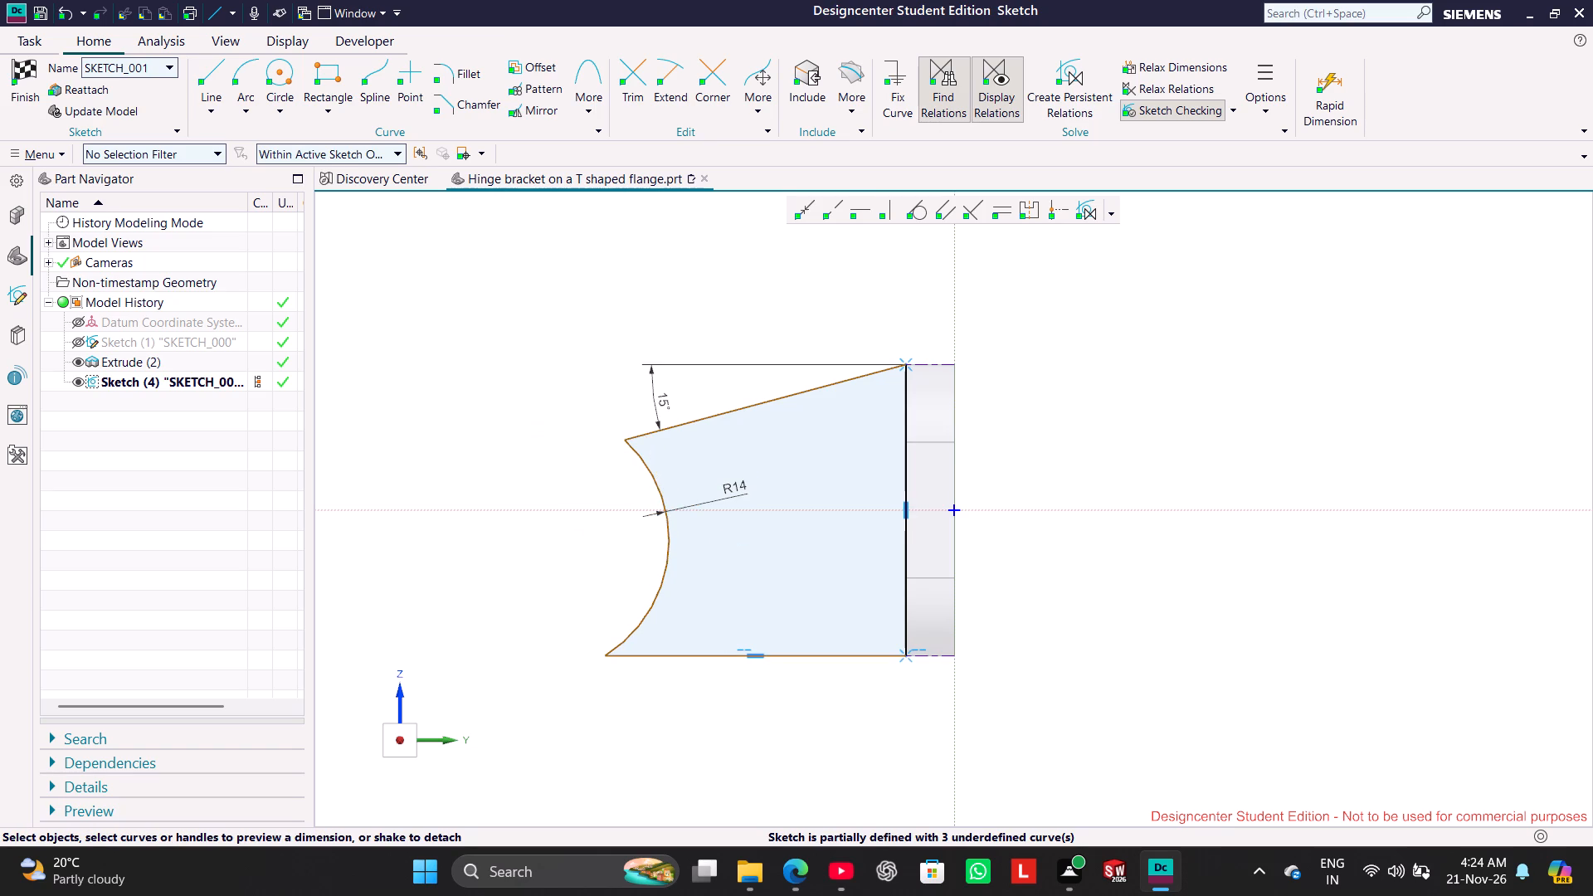
# Move the R14 arc away from the plate in the -Y direction, lengthening the sloped and bottom lines.
pyautogui.moveTo(655, 603); pyautogui.dragTo(588, 574)
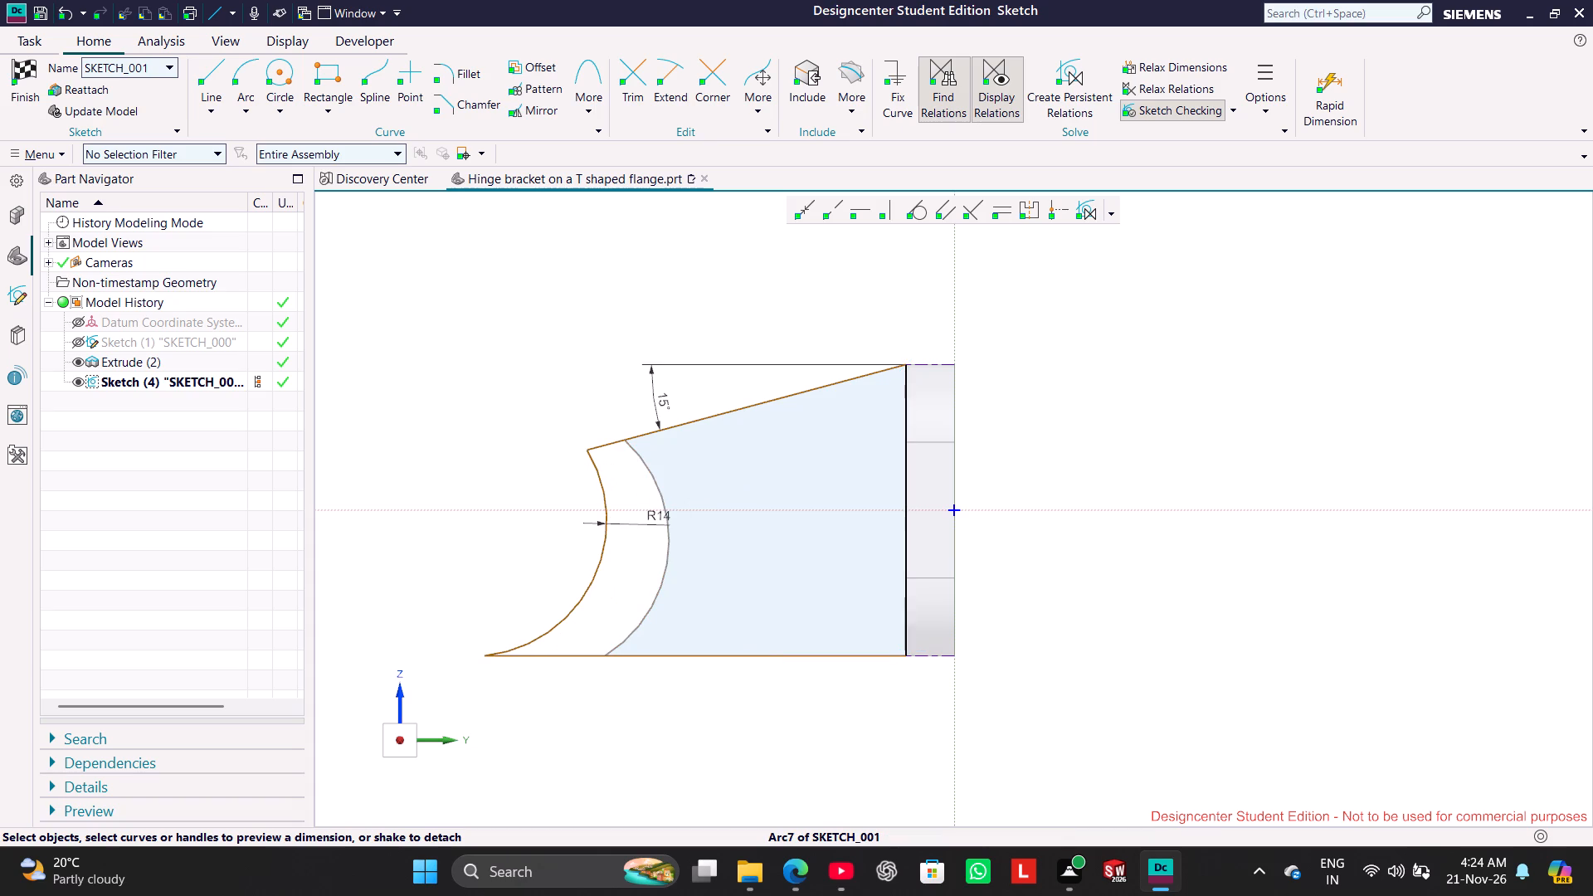
pyautogui.moveTo(588, 574); pyautogui.dragTo(816, 568)
pyautogui.click(408, 450)
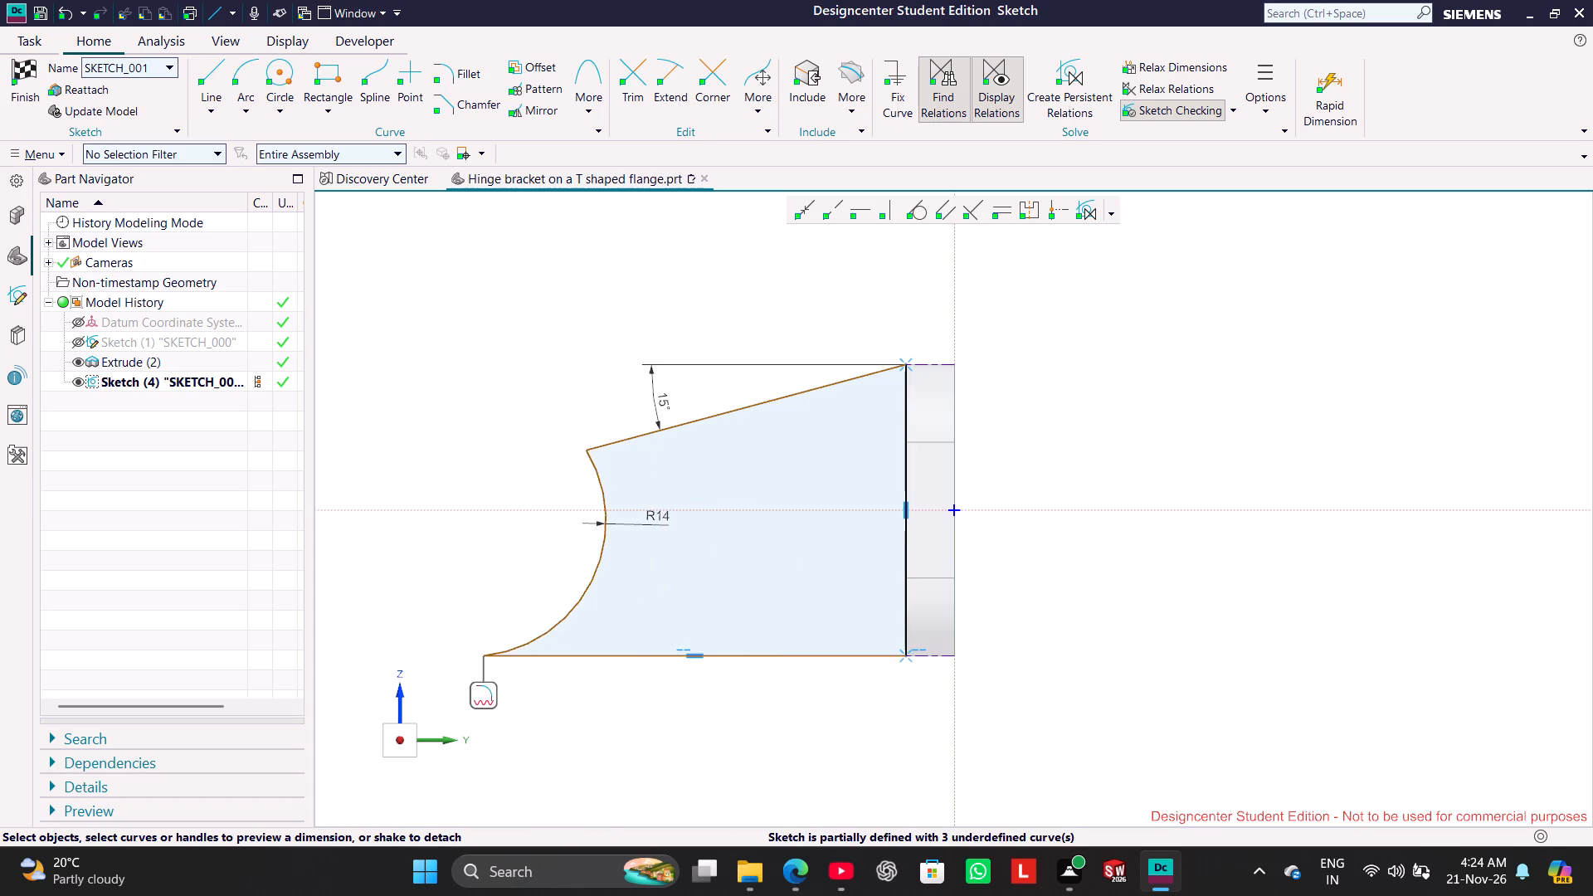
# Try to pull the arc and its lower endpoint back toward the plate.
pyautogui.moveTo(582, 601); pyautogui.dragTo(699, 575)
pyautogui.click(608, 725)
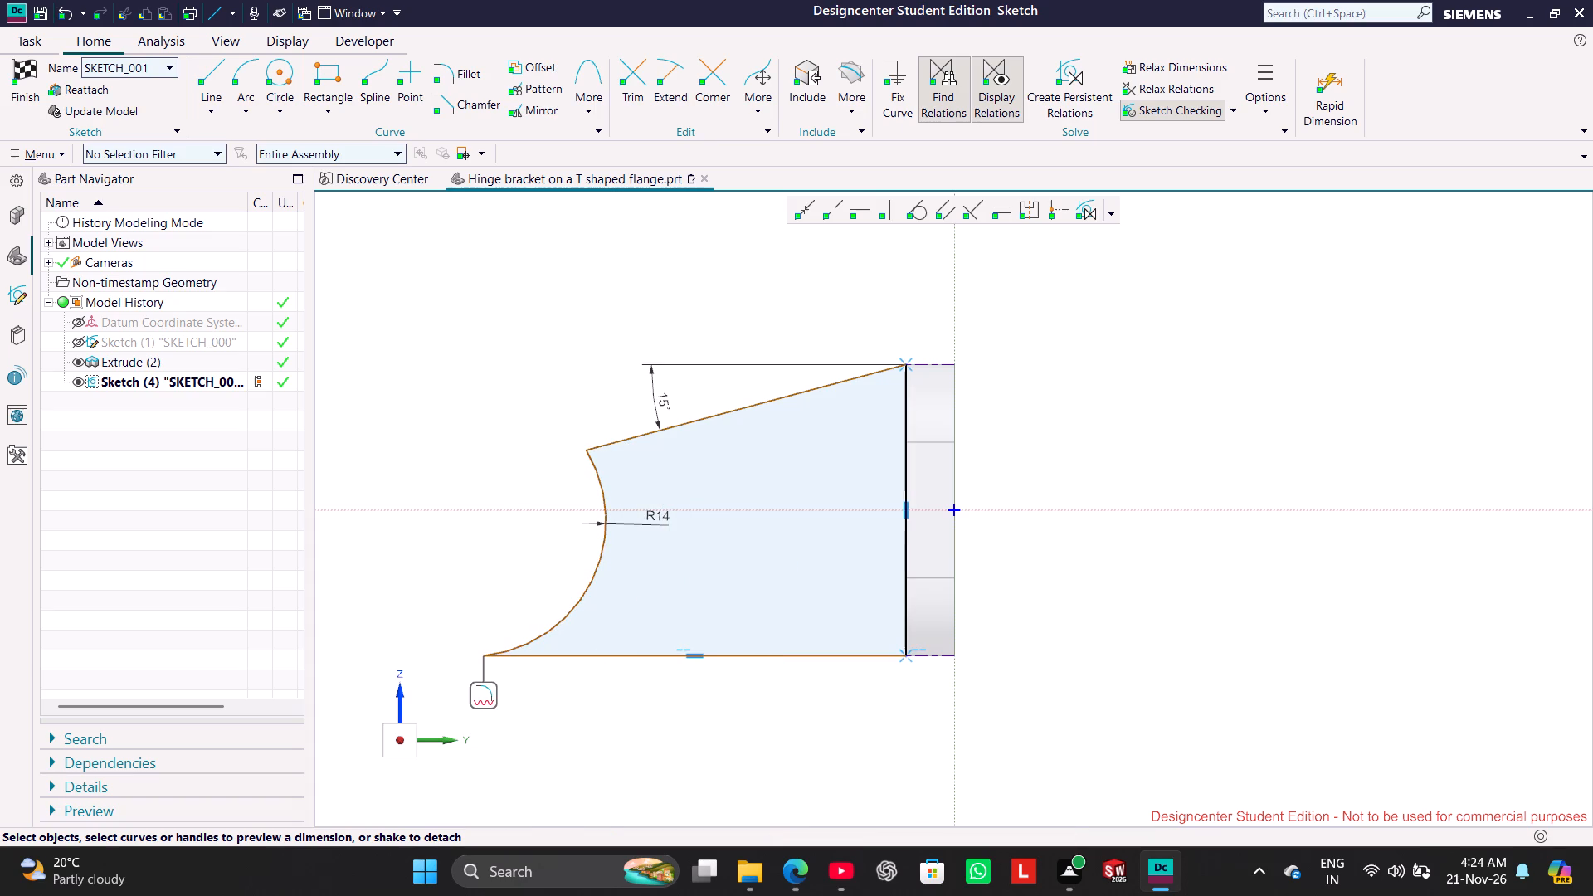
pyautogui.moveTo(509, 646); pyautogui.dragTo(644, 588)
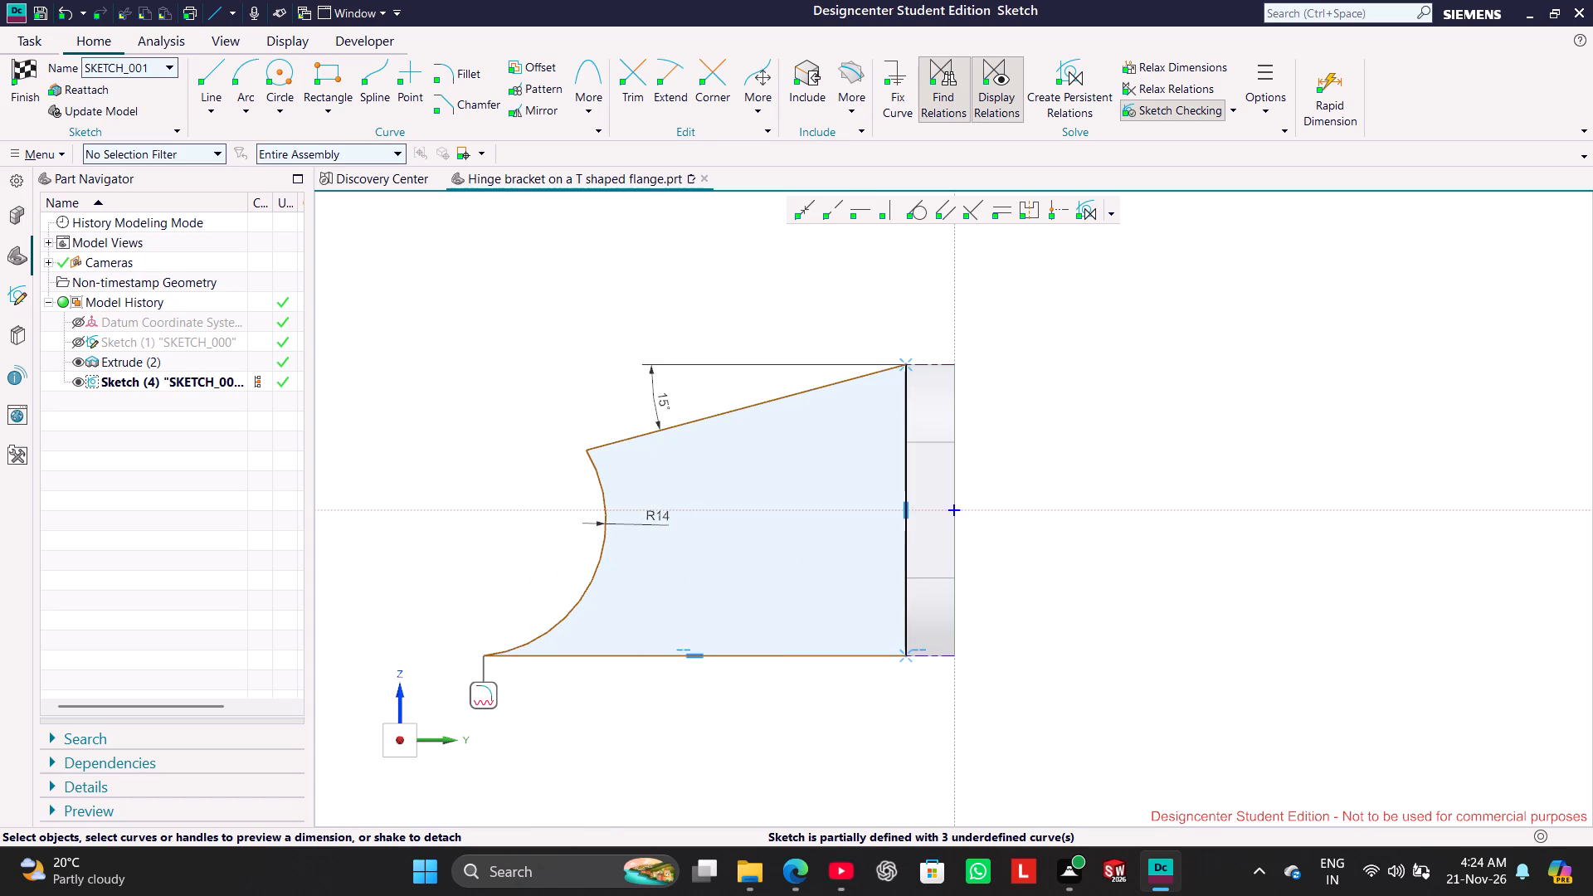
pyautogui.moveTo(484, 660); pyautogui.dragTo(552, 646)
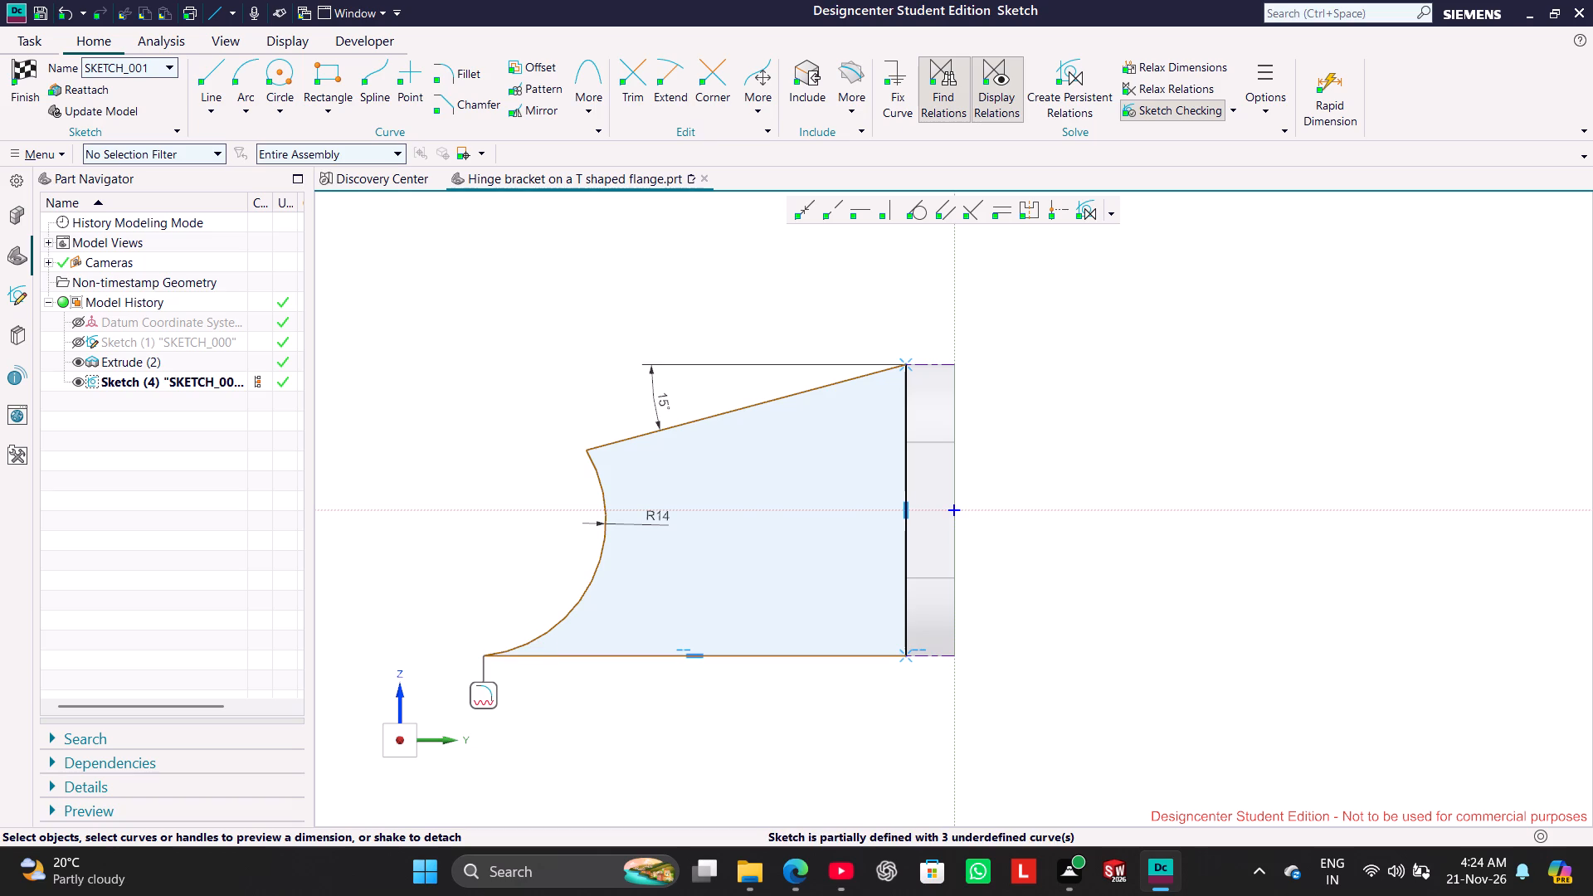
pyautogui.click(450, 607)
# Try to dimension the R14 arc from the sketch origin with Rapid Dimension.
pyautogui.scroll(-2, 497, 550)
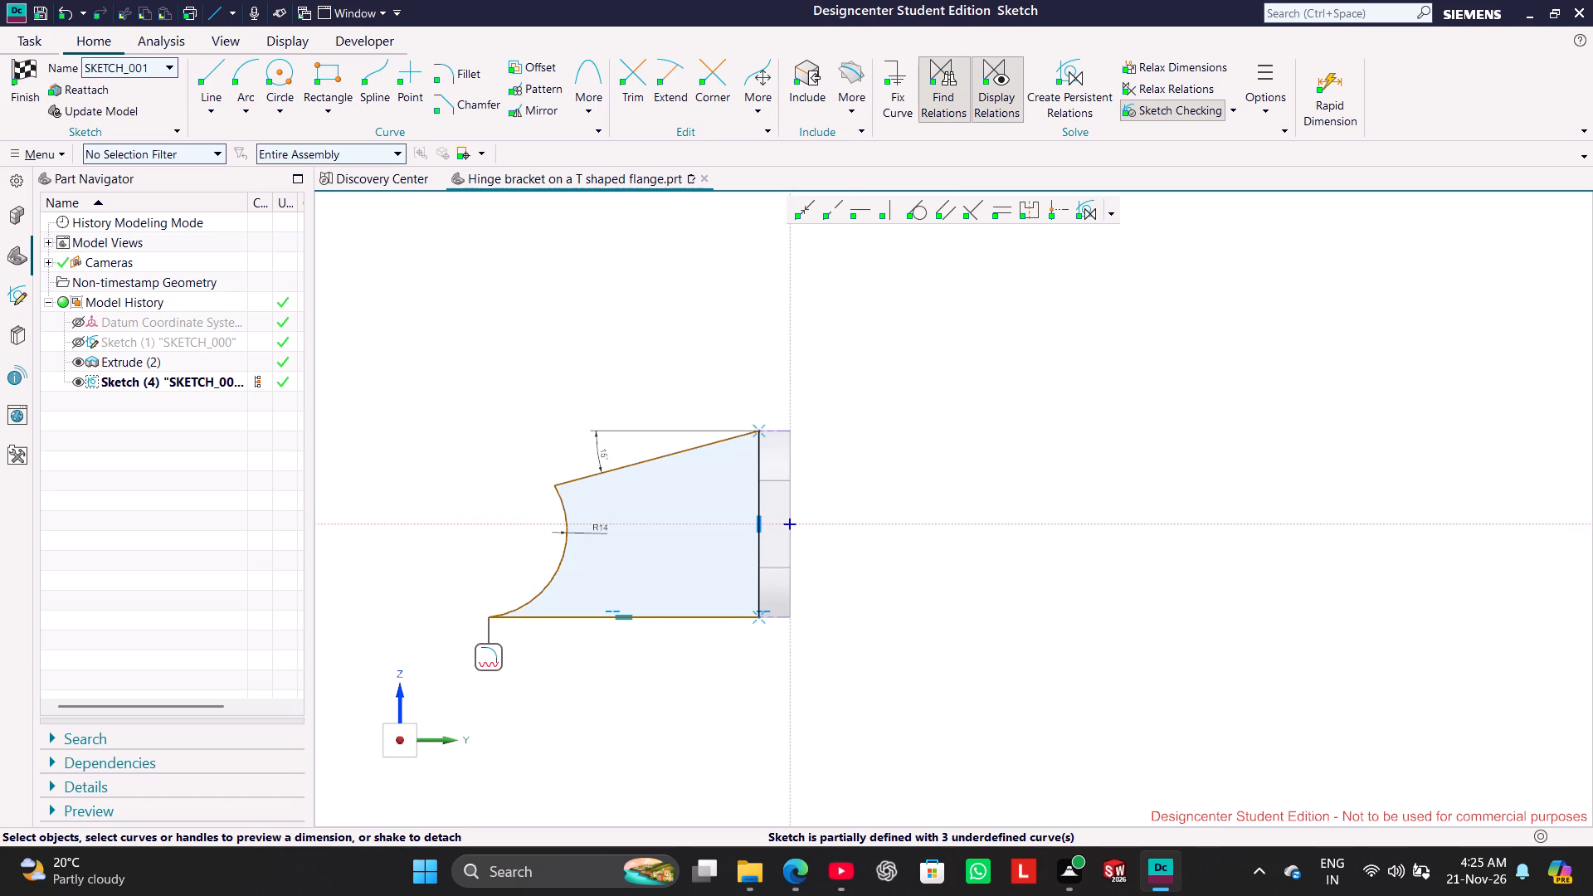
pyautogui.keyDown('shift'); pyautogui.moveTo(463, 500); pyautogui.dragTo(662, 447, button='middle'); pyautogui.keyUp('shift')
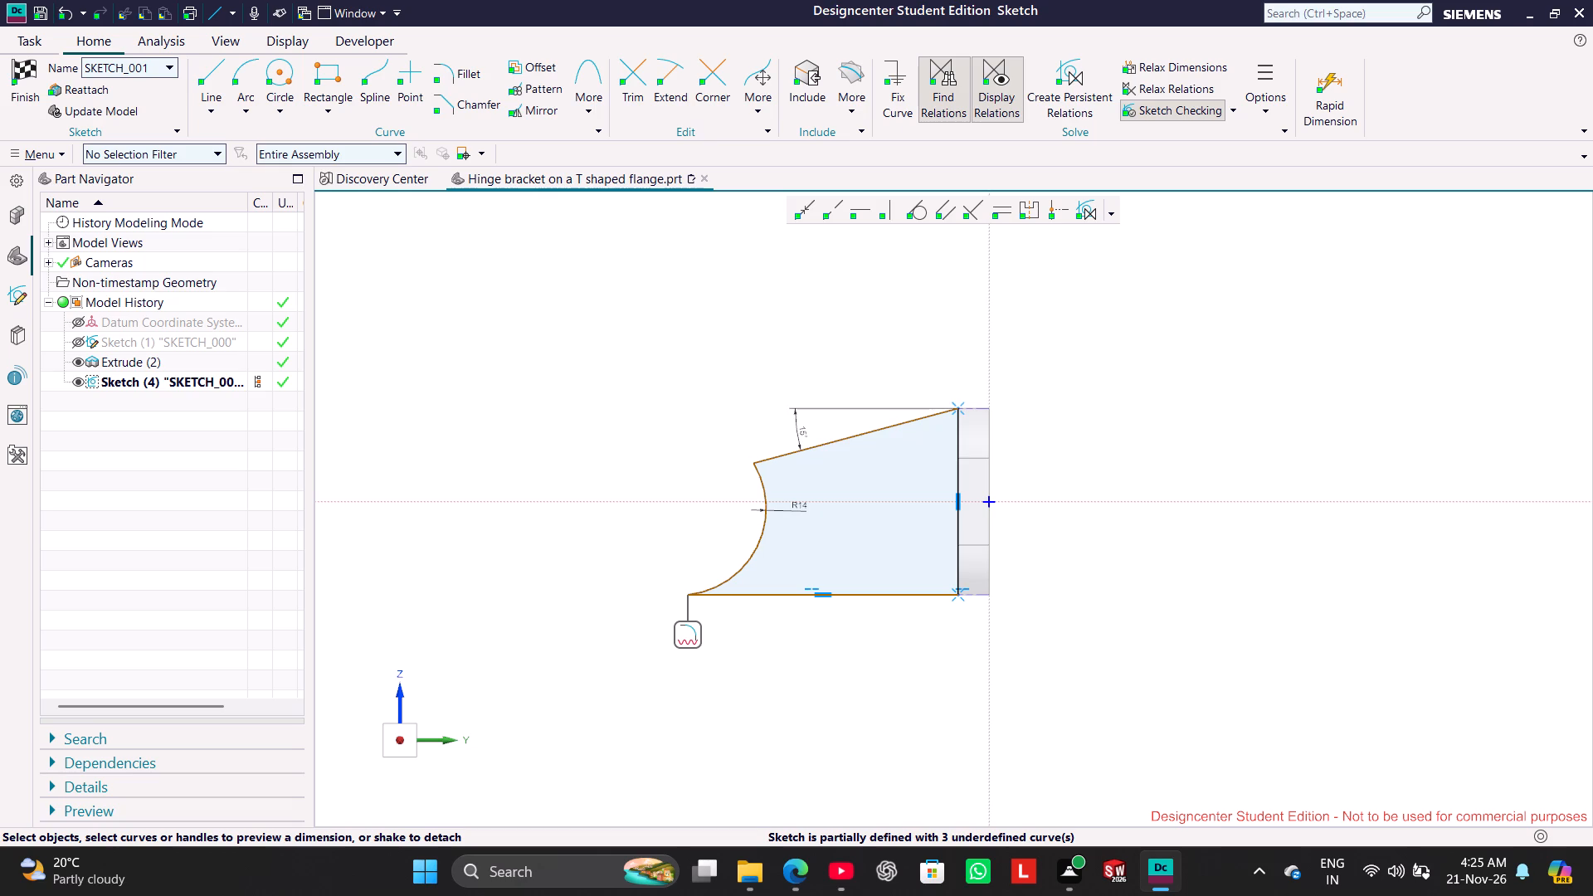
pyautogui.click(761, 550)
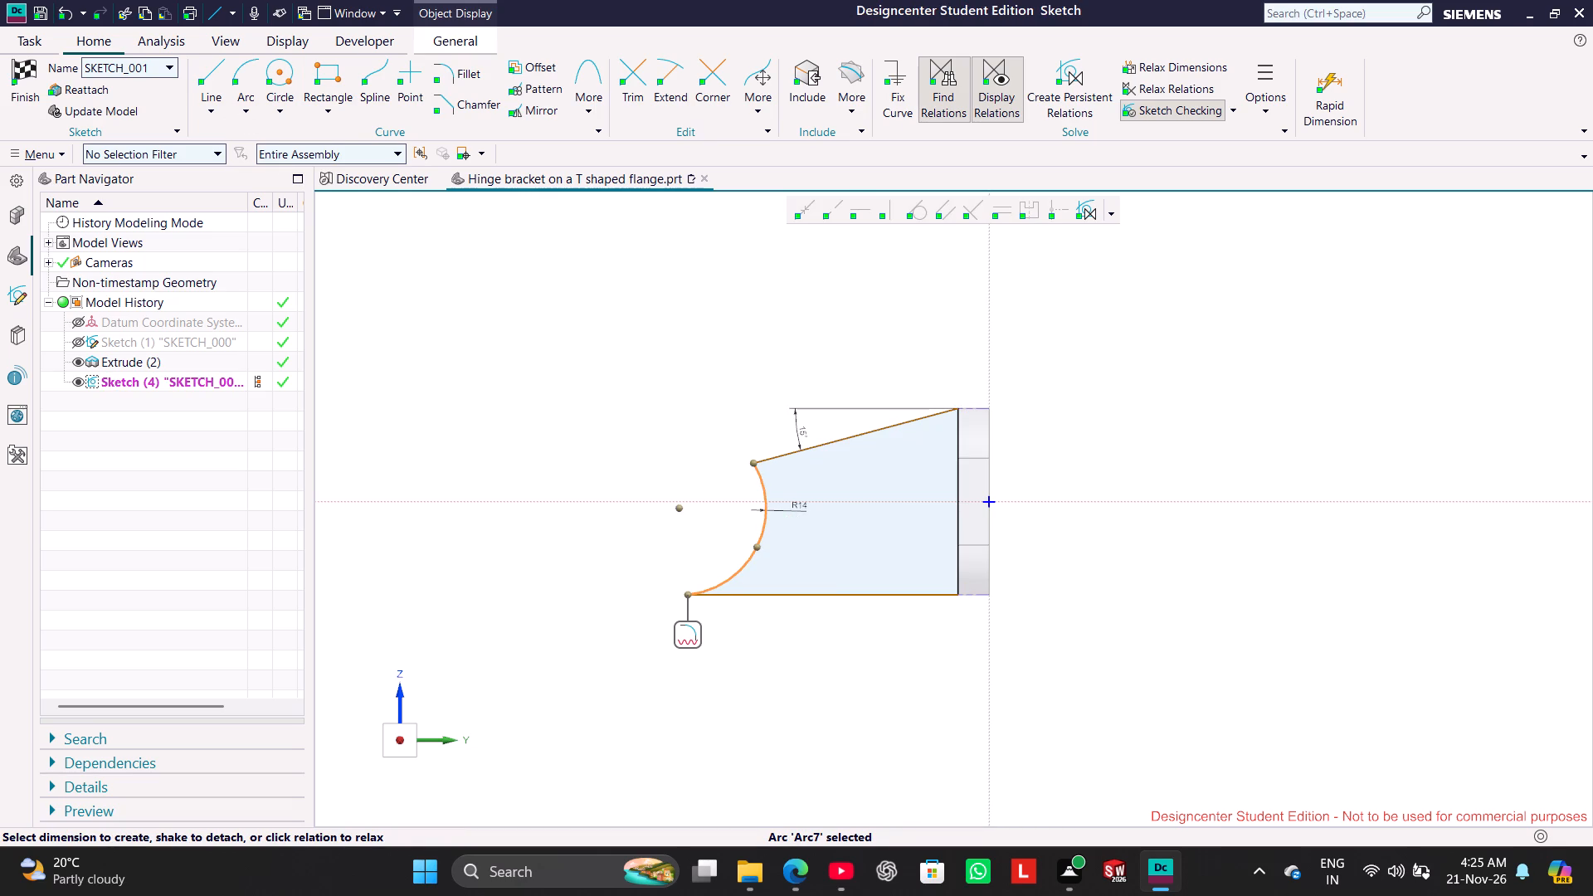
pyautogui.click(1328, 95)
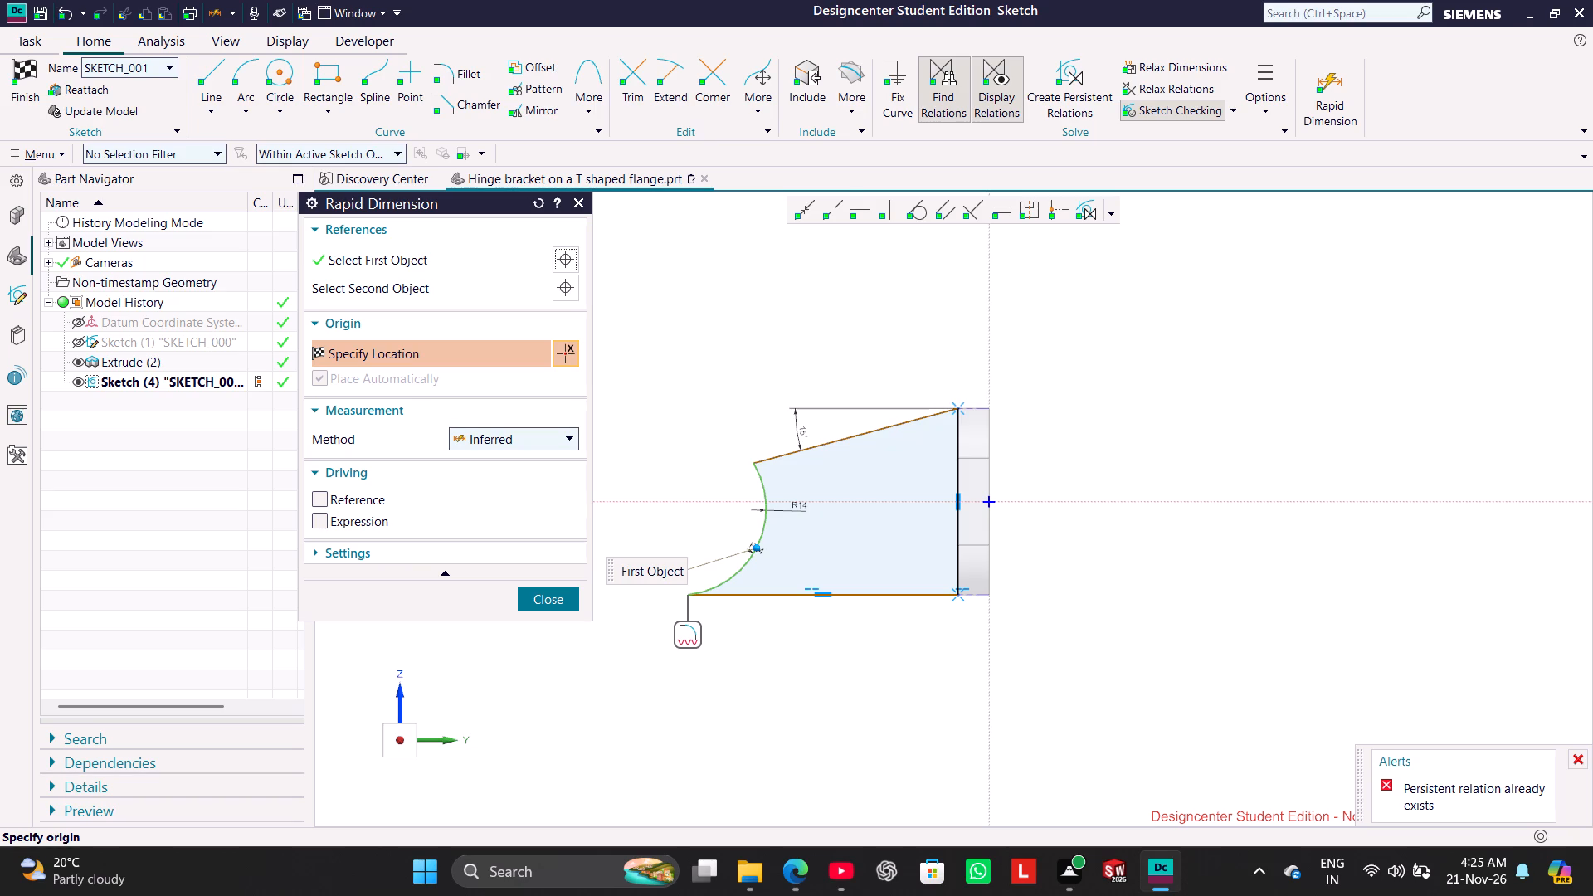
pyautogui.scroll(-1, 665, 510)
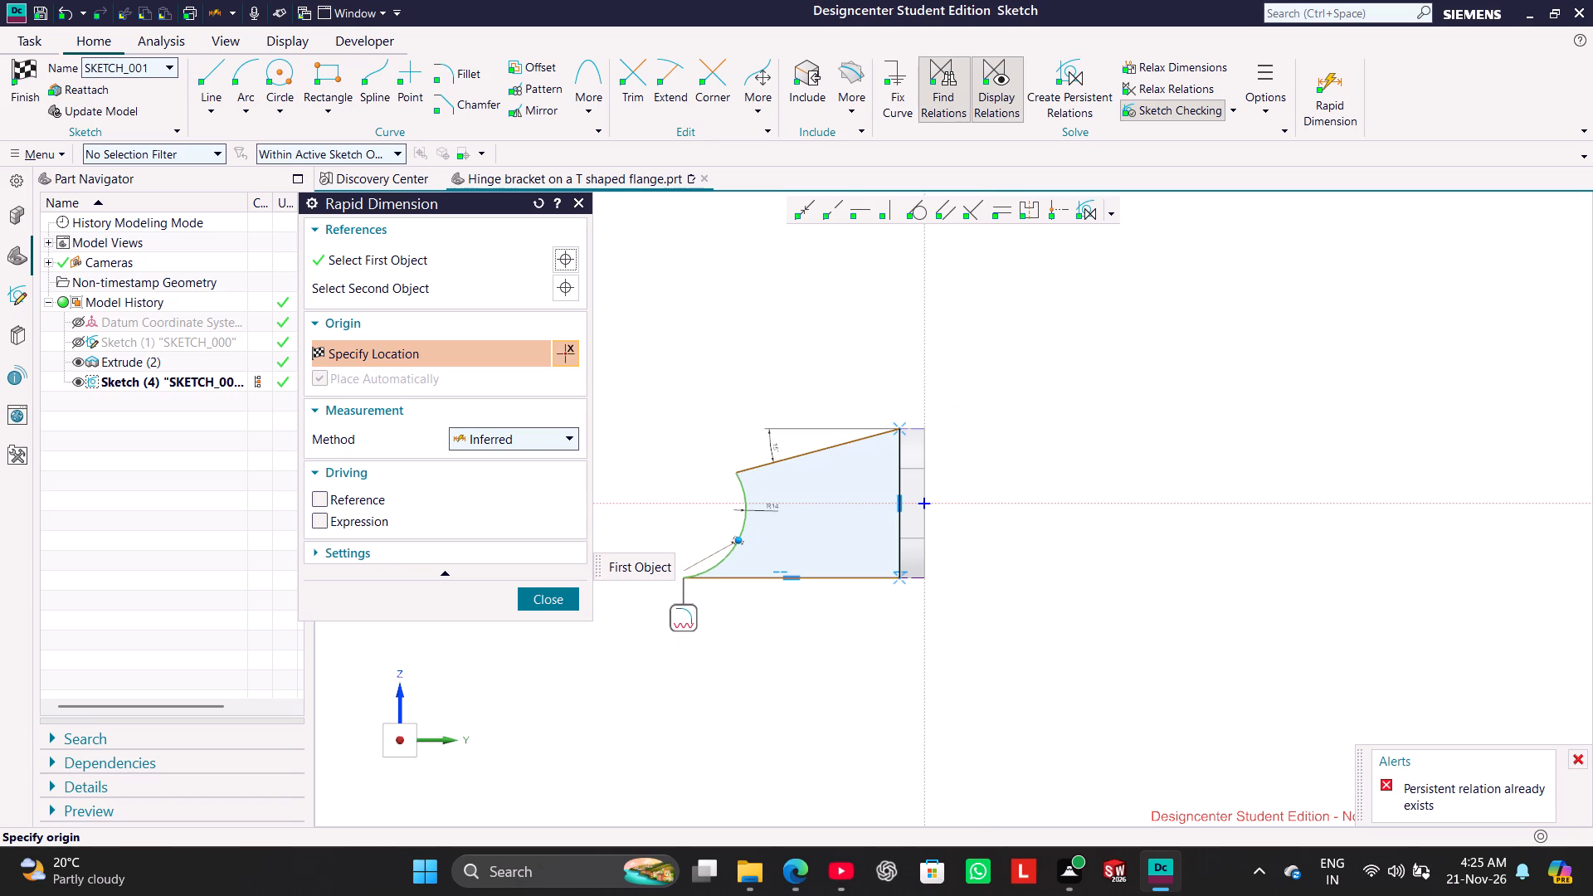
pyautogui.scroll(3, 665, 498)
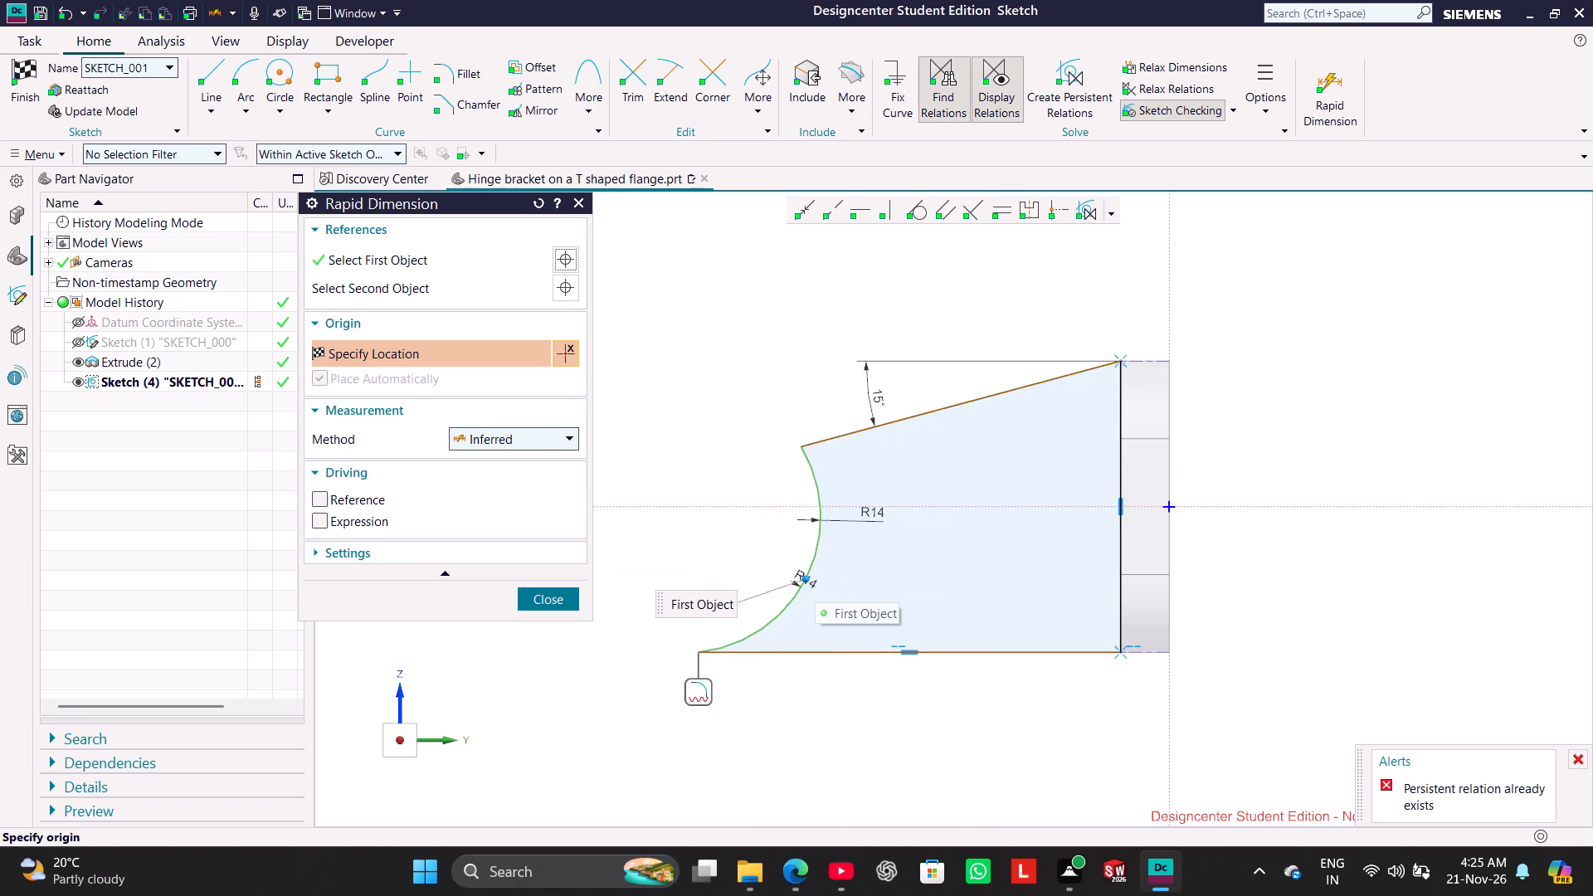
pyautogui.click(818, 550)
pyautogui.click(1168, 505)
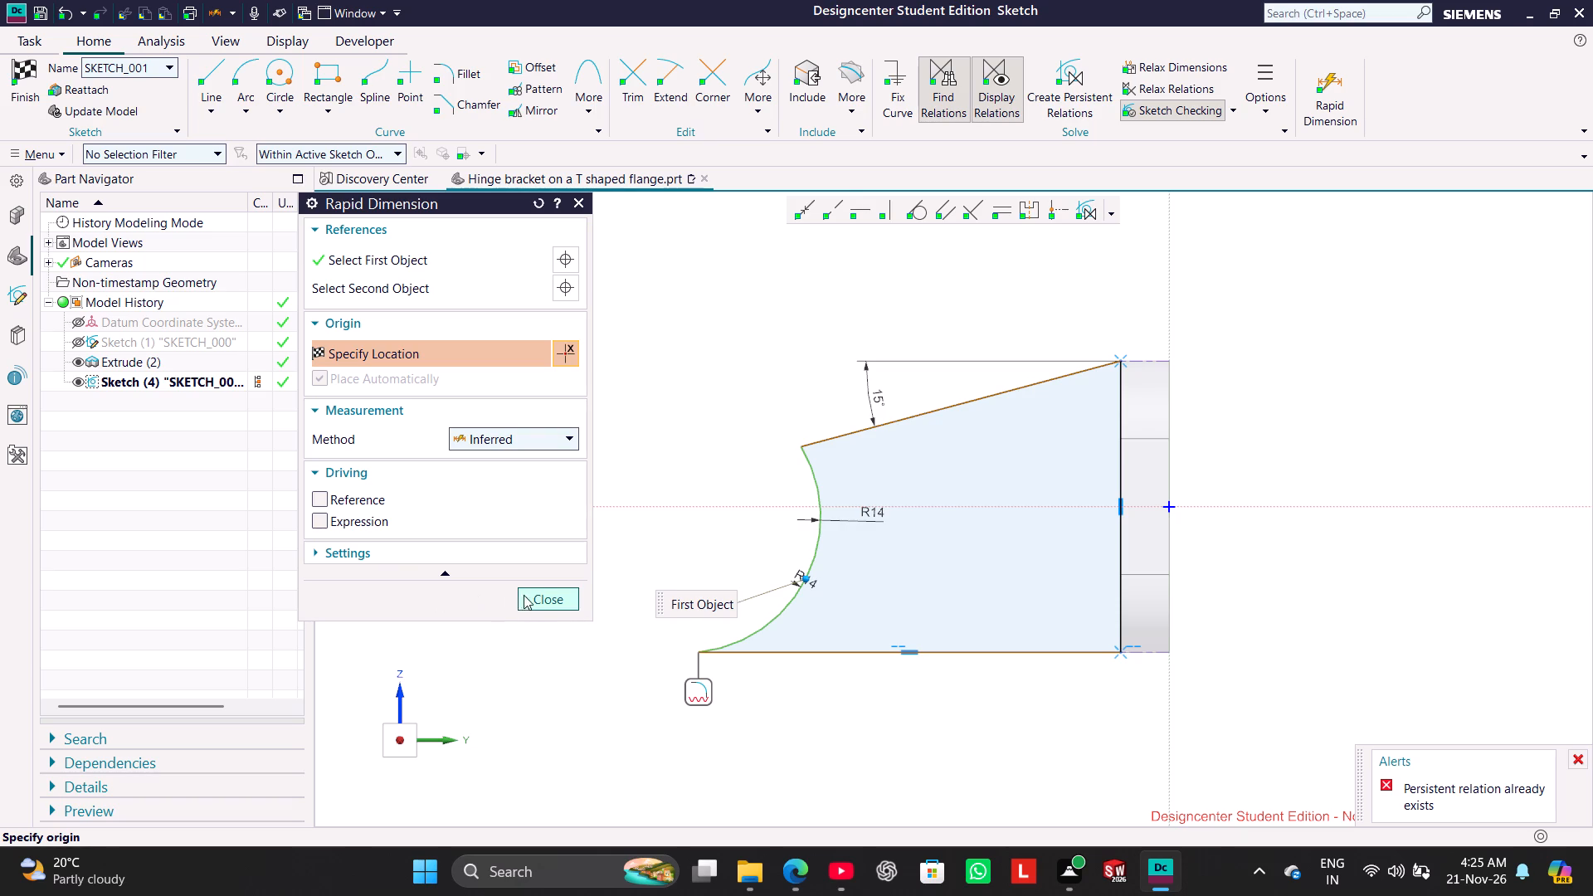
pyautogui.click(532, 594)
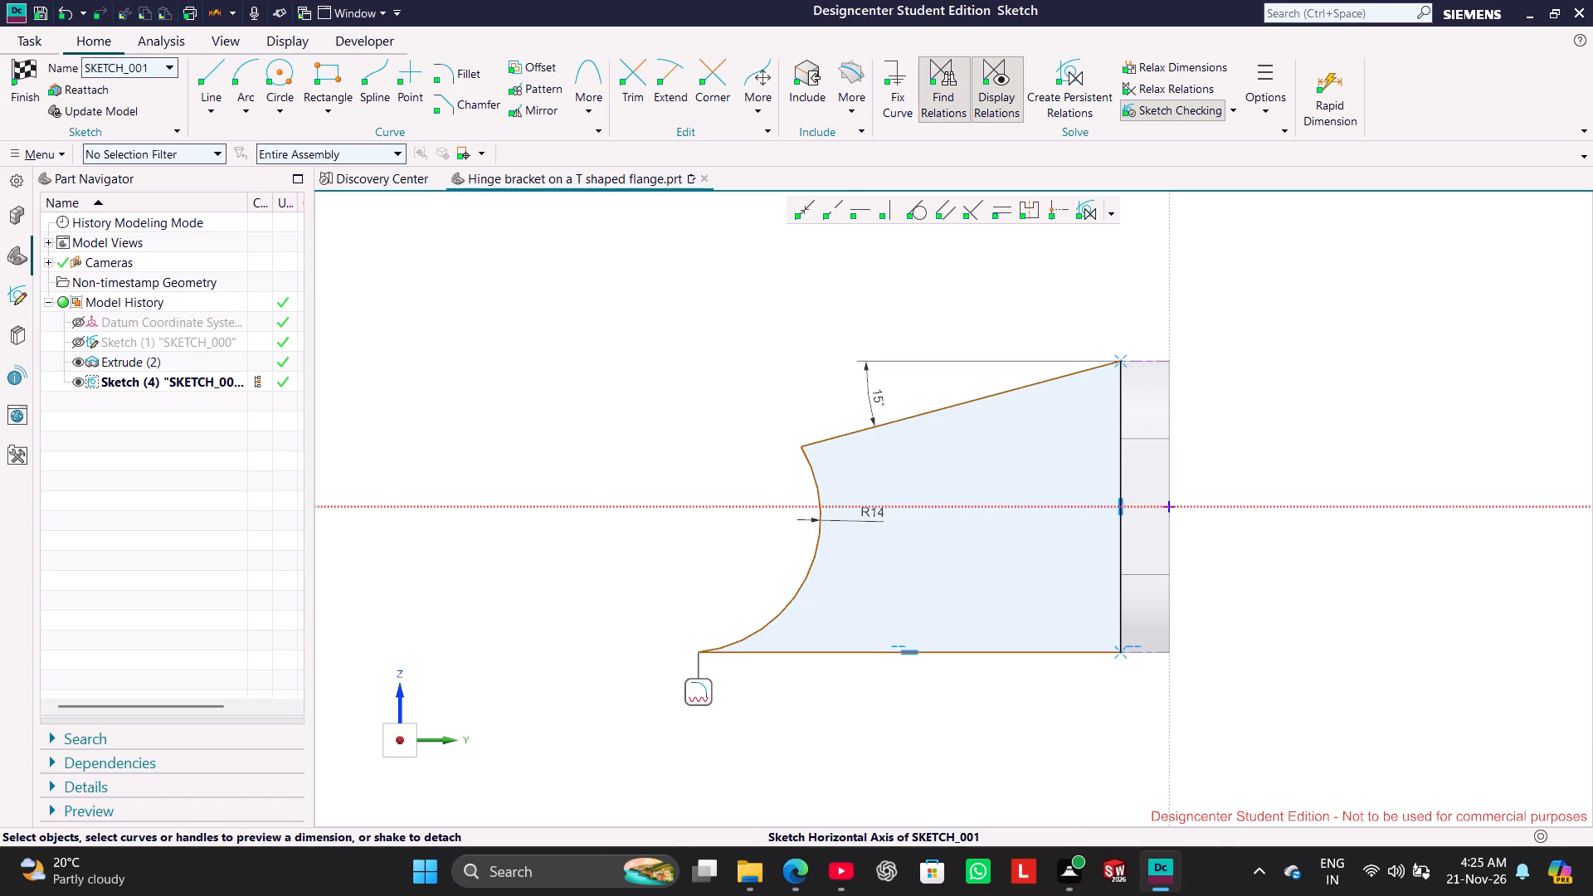
# Dimension the horizontal distance from the R14 arc's centre to the sketch origin, place it below the profile, and set it to 40 mm.
pyautogui.click(805, 576)
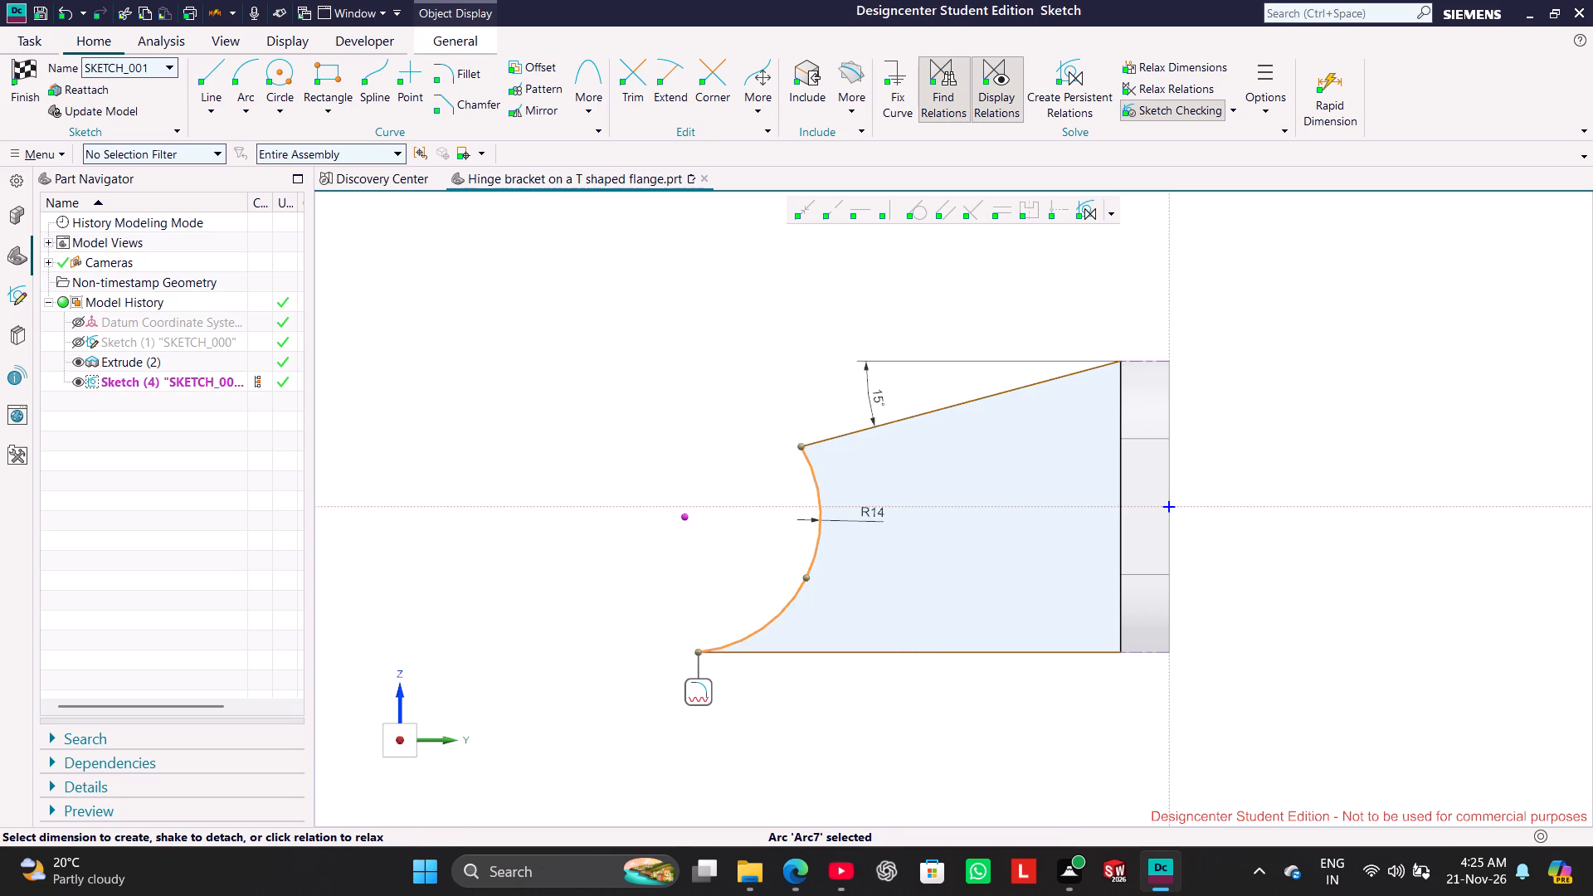
pyautogui.click(683, 515)
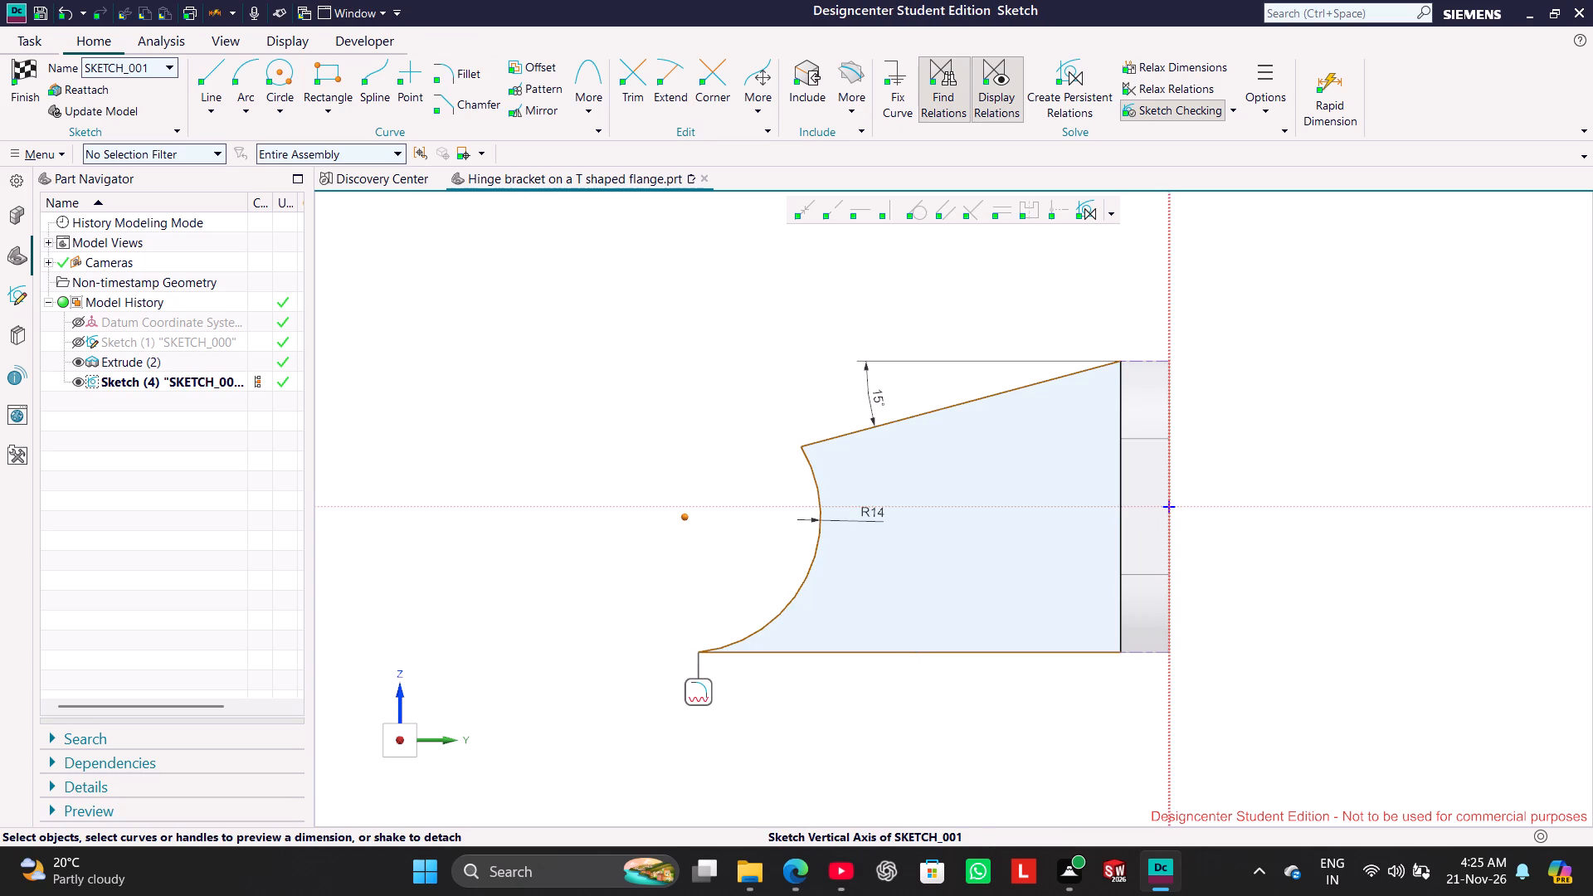
pyautogui.click(1167, 507)
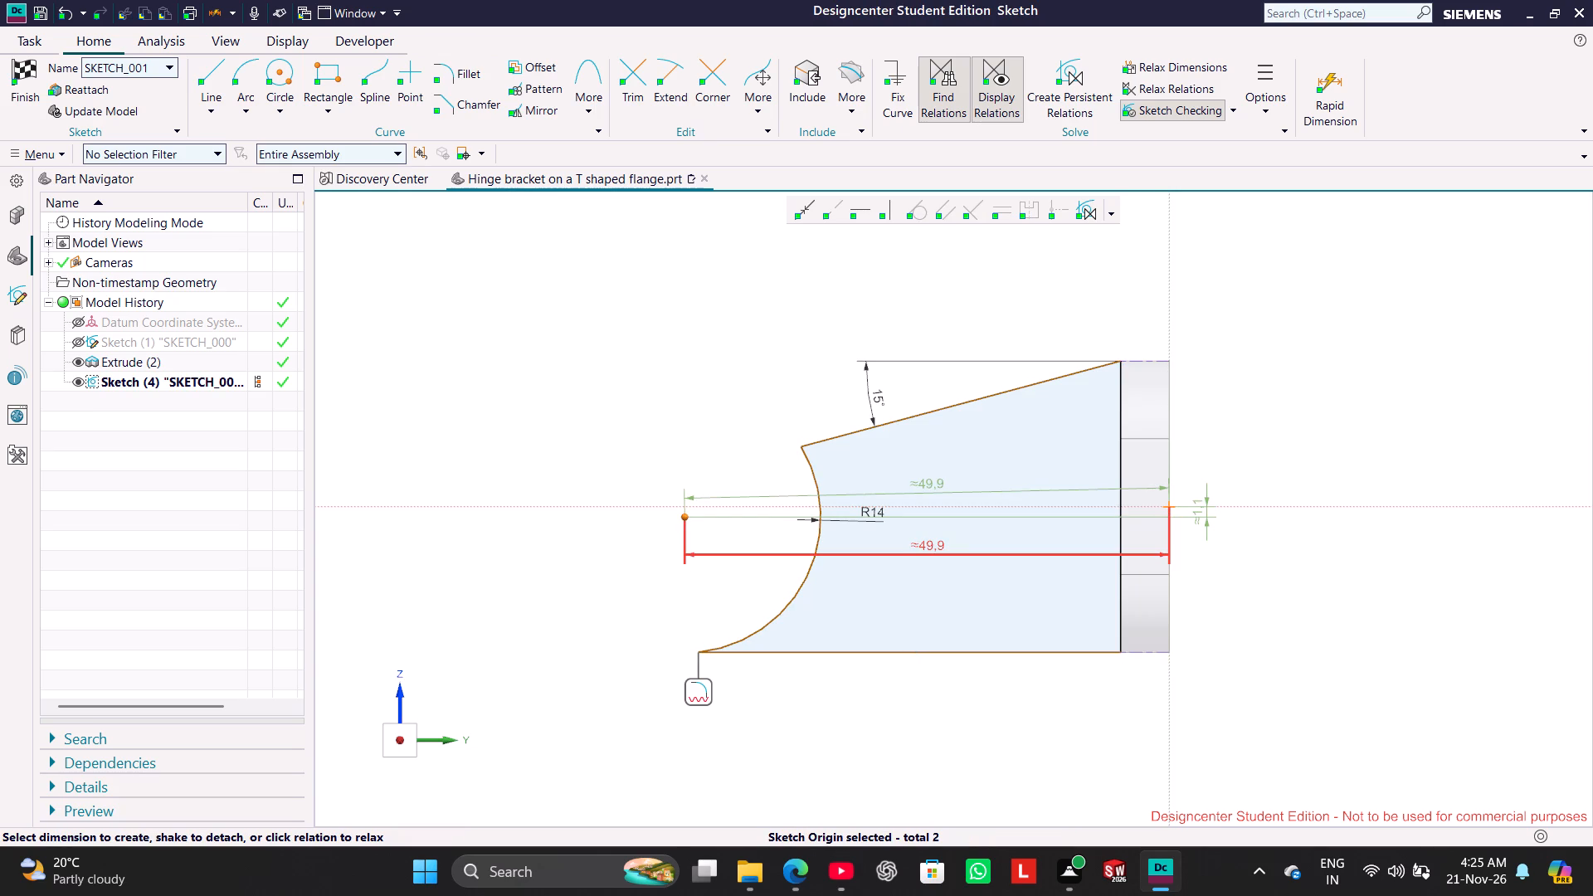
pyautogui.moveTo(938, 542); pyautogui.dragTo(938, 559)
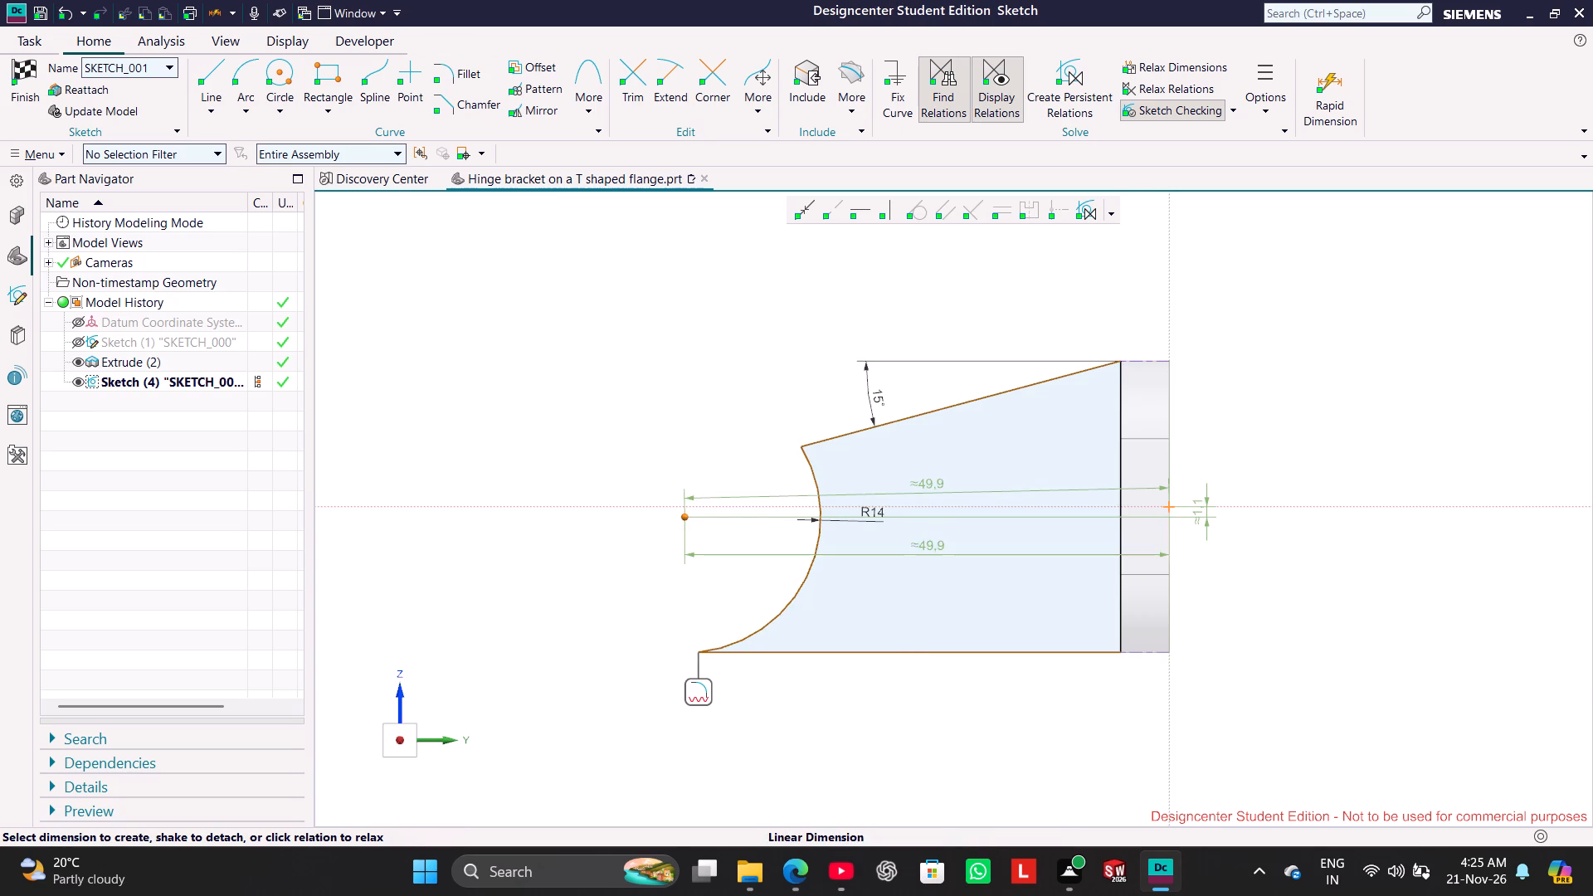
pyautogui.moveTo(938, 559); pyautogui.dragTo(938, 712)
pyautogui.doubleClick(935, 709)
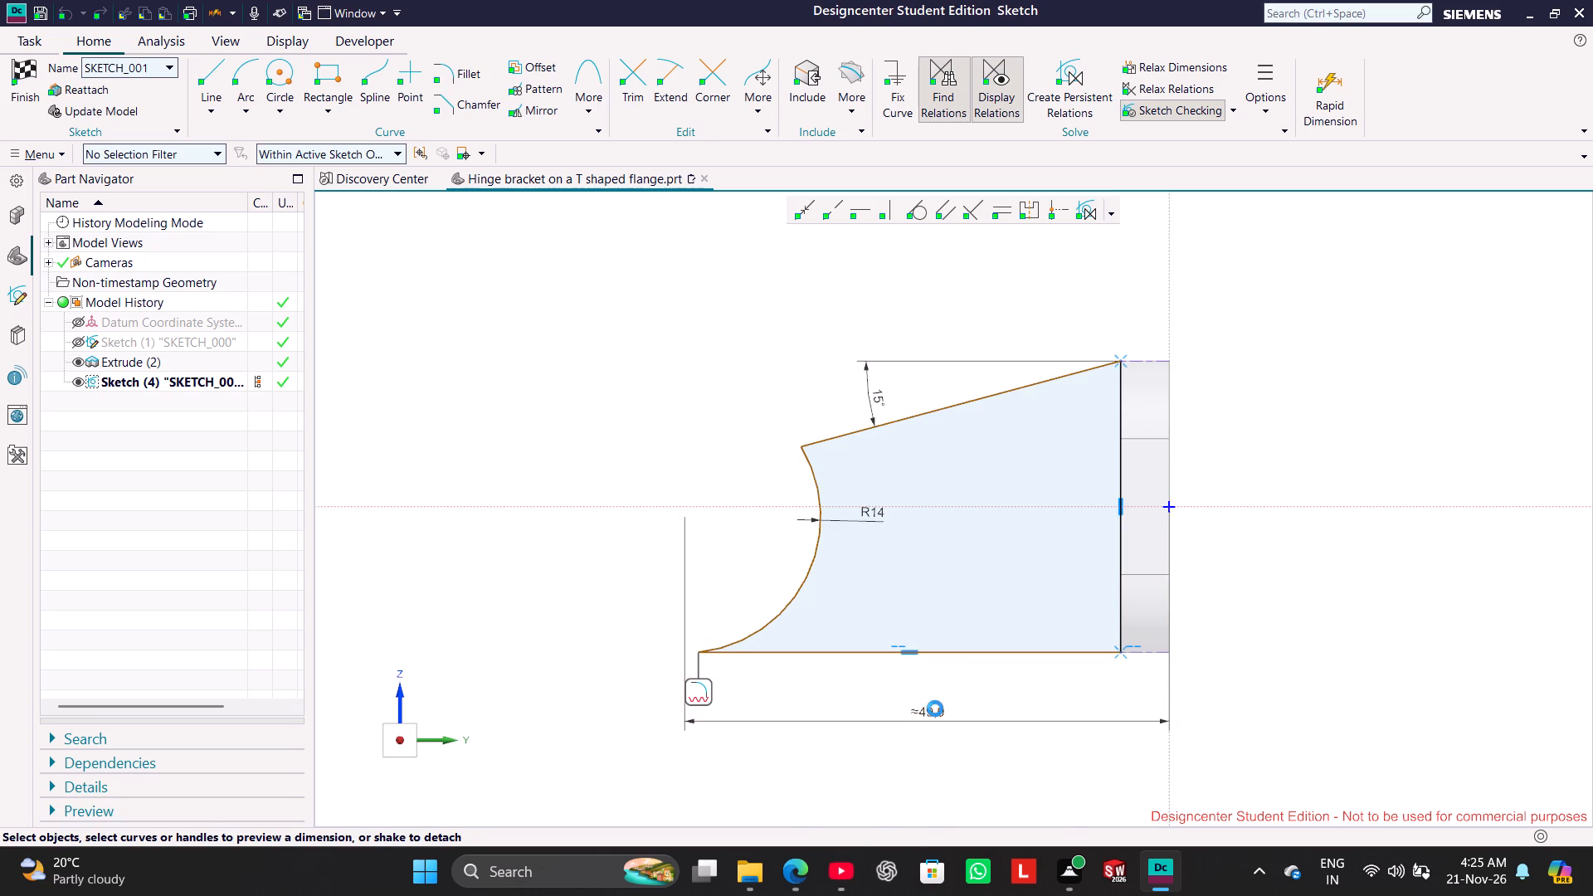
pyautogui.doubleClick(935, 709)
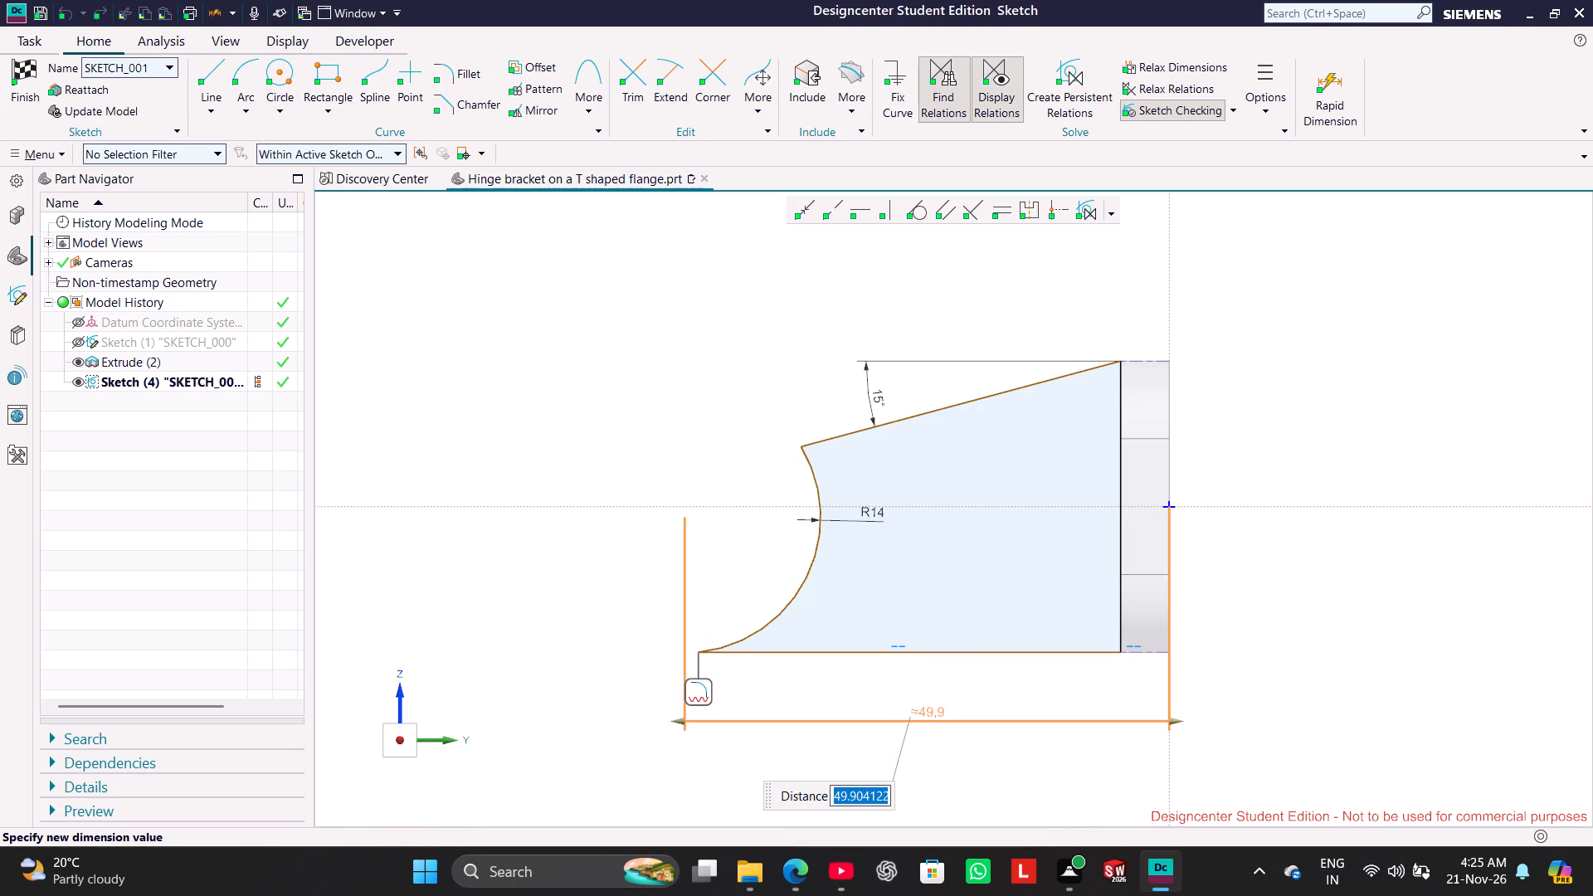
pyautogui.write('40')
pyautogui.press('Return')
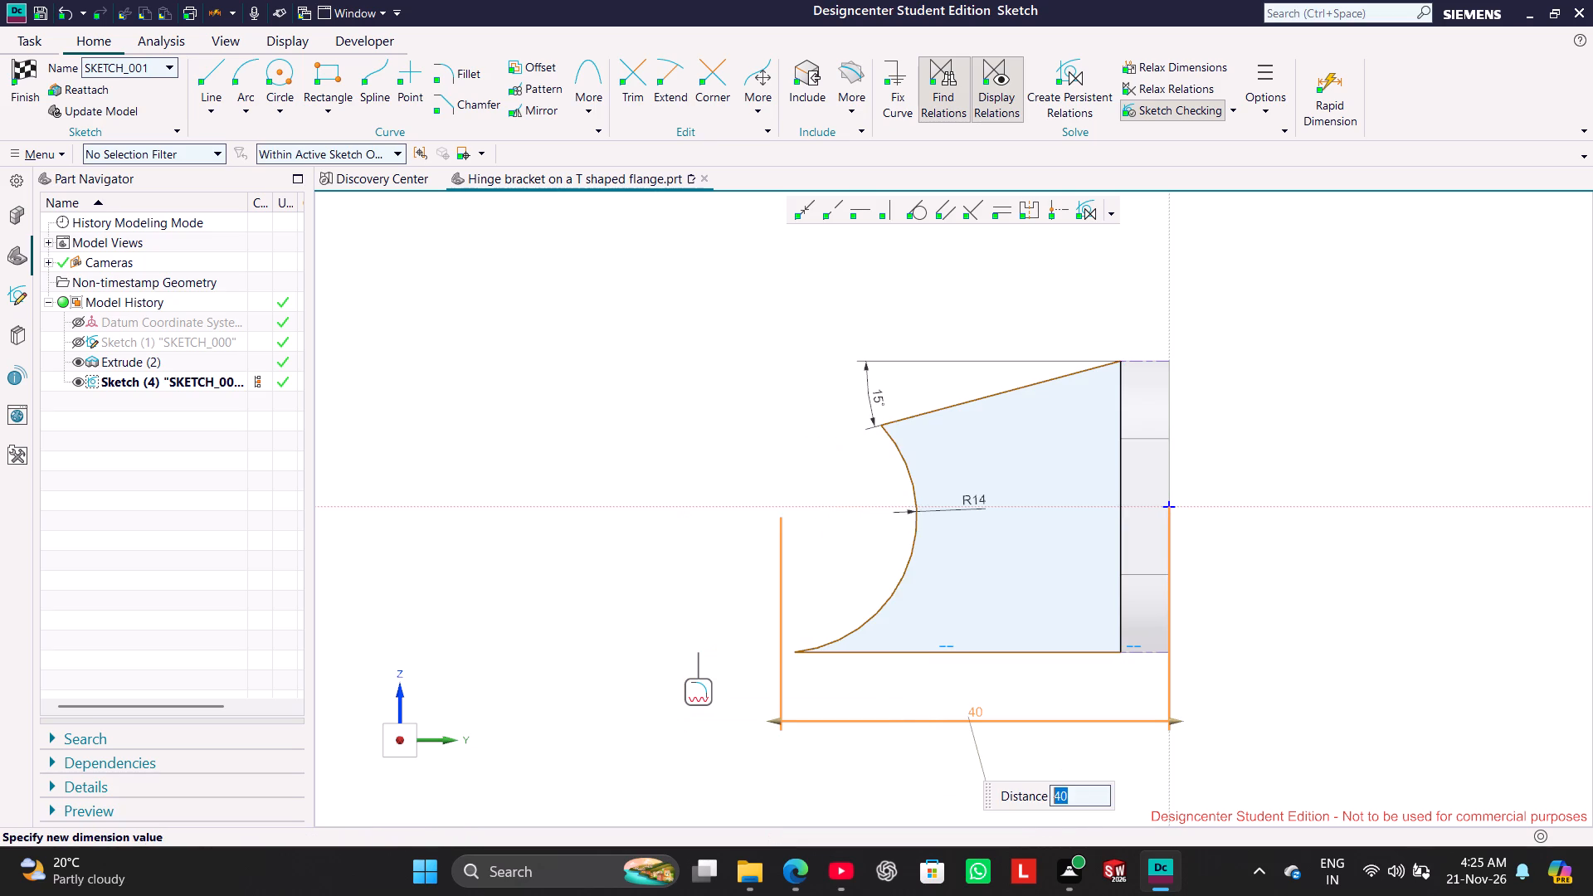
pyautogui.click(634, 402)
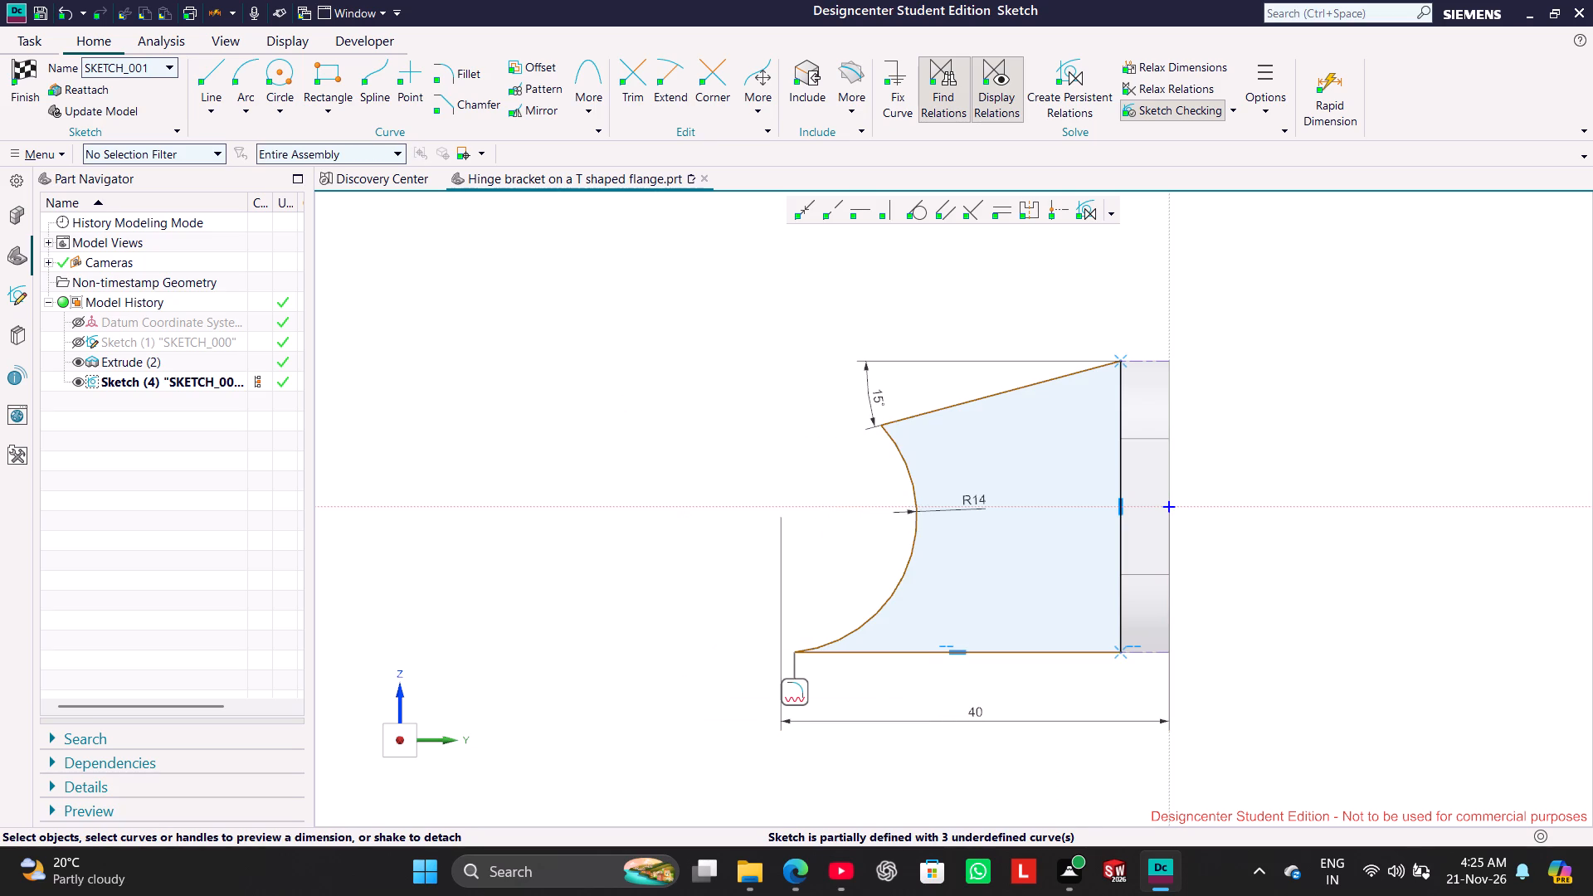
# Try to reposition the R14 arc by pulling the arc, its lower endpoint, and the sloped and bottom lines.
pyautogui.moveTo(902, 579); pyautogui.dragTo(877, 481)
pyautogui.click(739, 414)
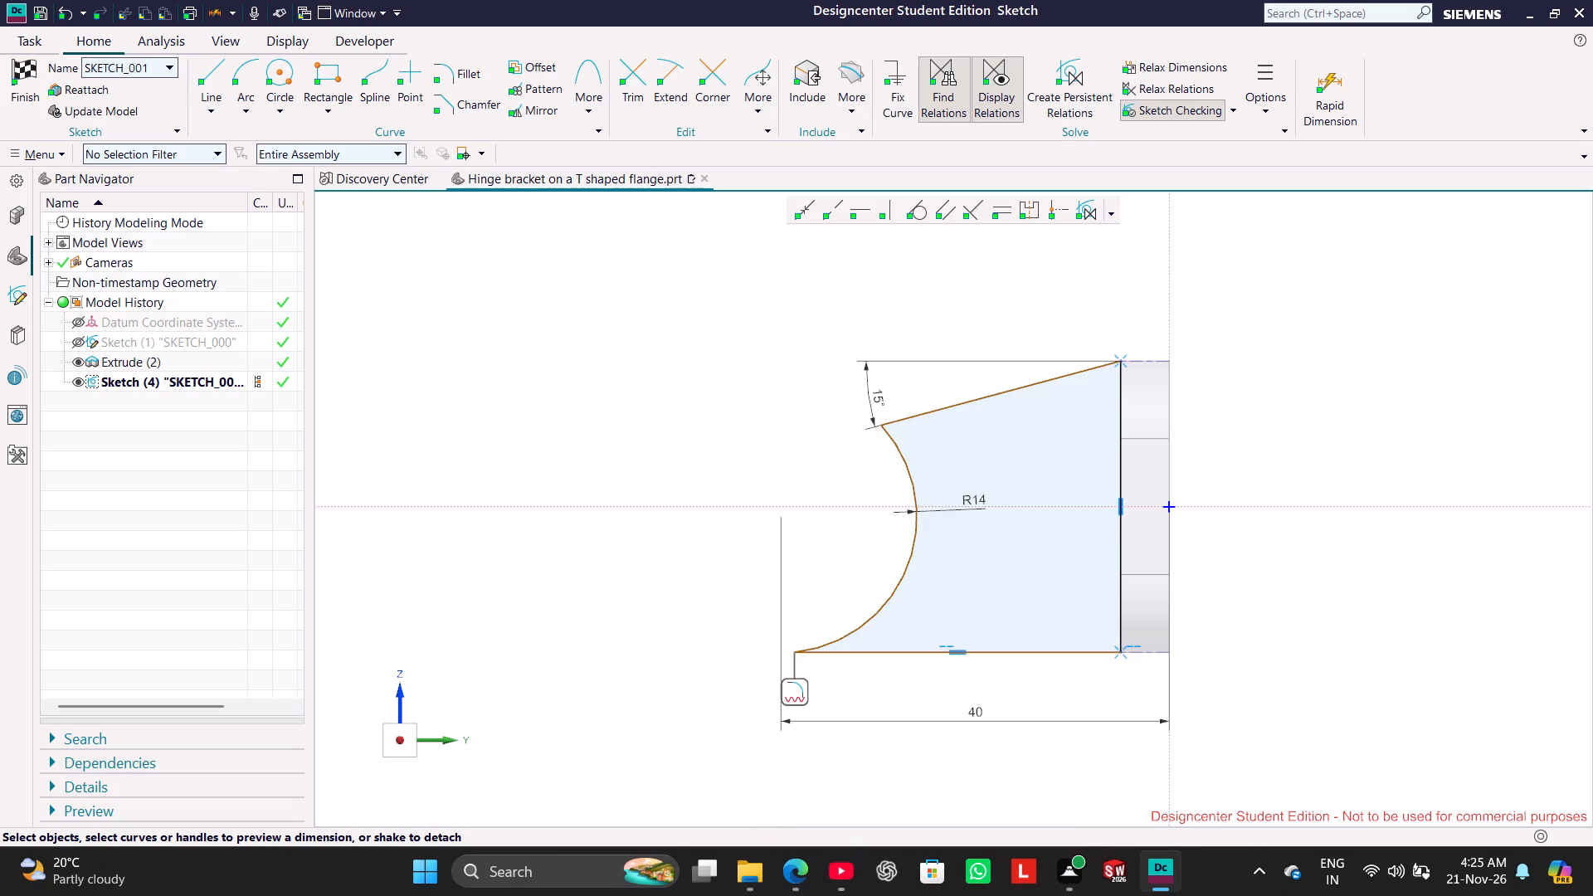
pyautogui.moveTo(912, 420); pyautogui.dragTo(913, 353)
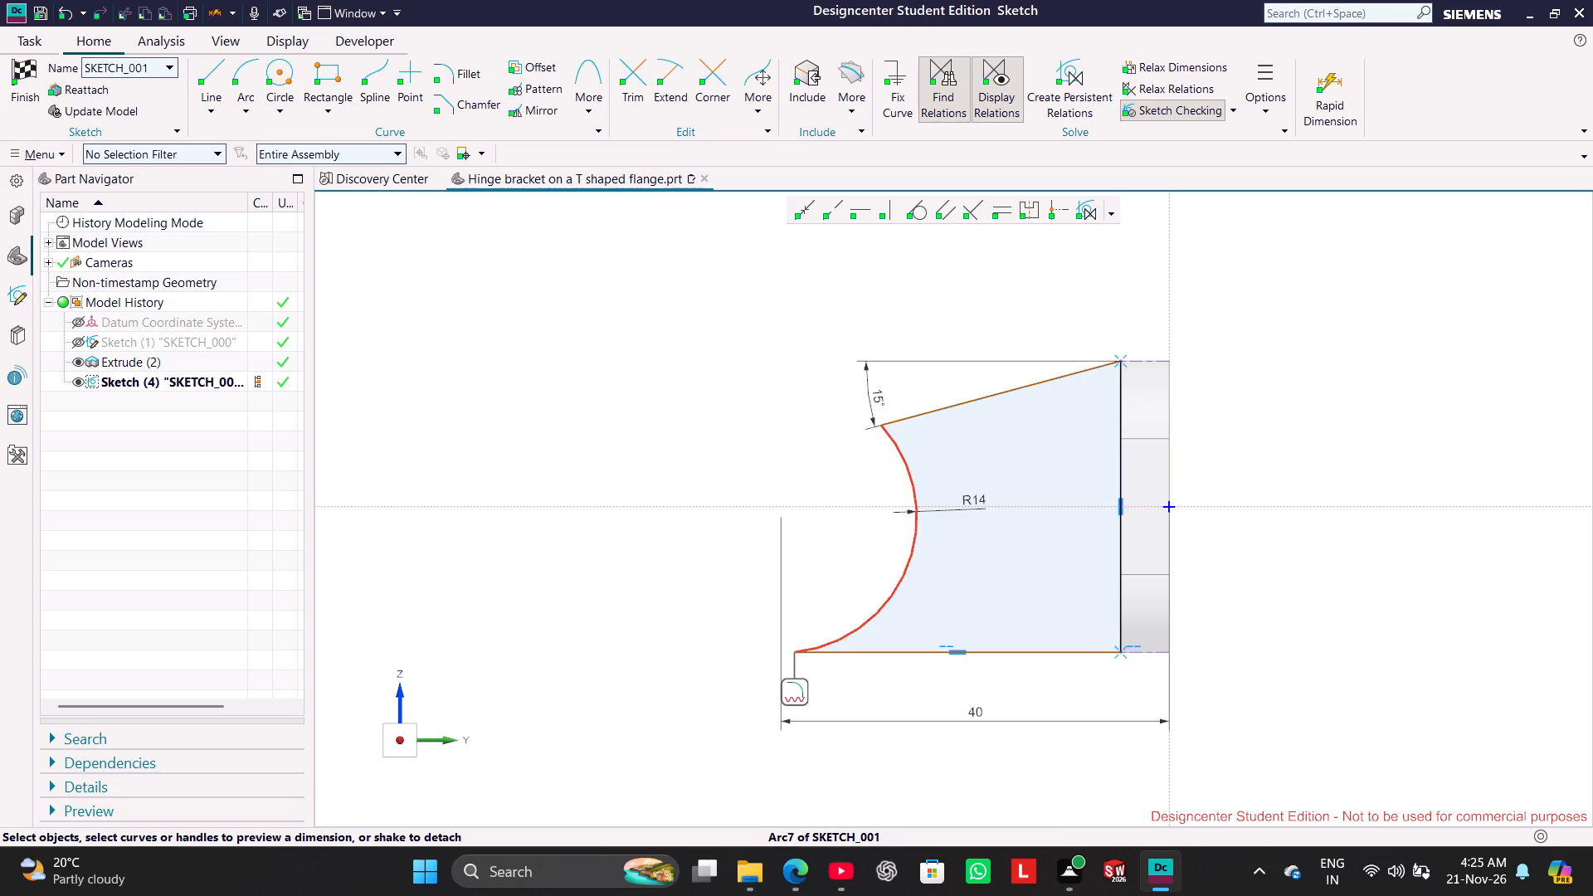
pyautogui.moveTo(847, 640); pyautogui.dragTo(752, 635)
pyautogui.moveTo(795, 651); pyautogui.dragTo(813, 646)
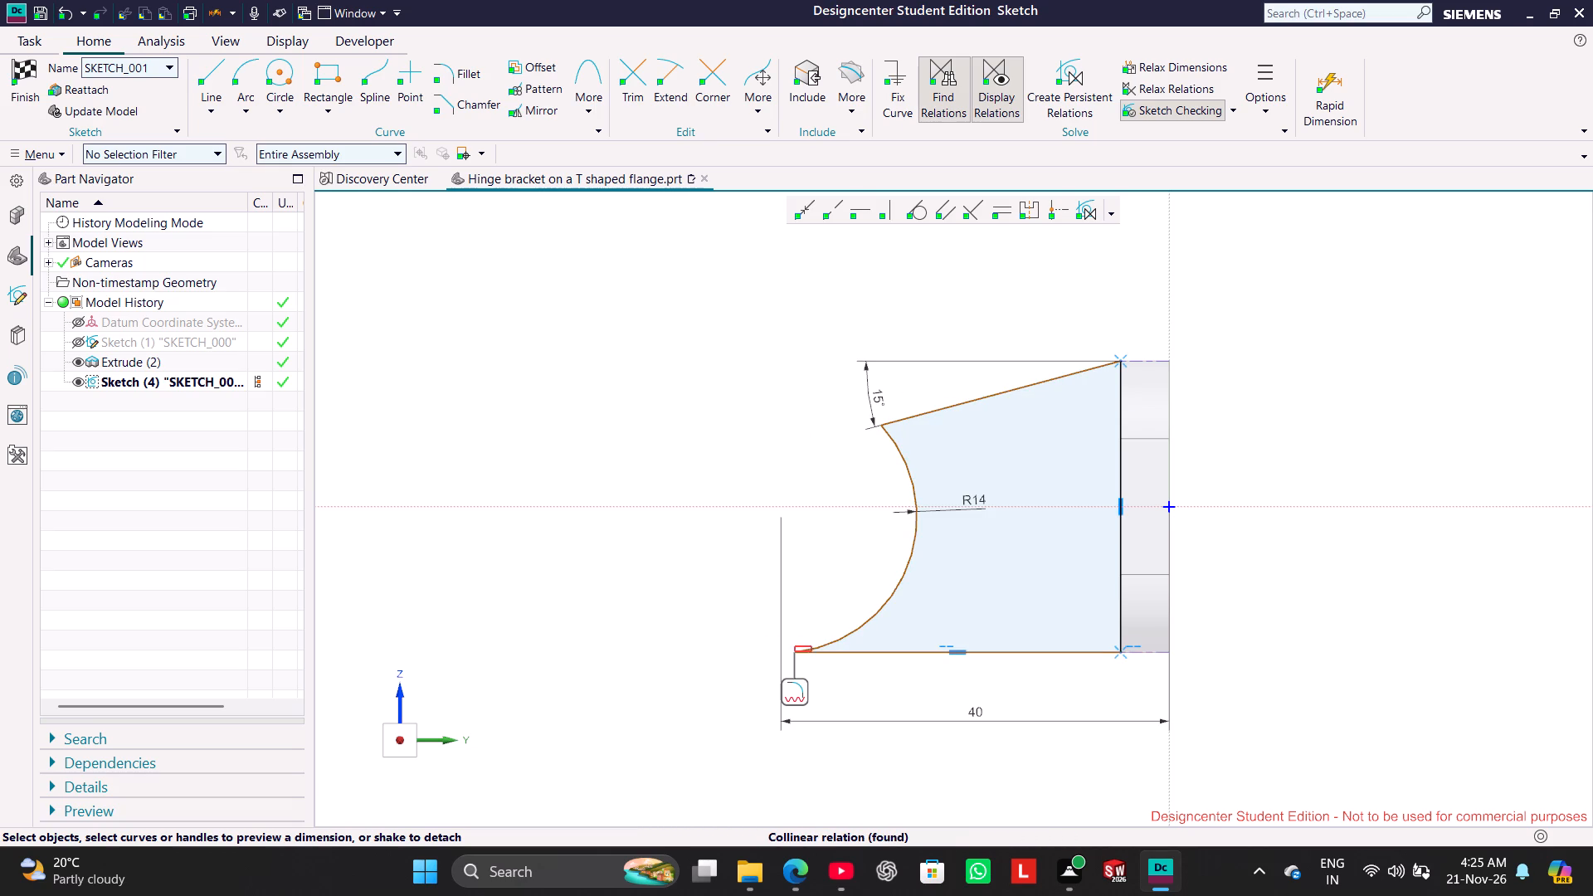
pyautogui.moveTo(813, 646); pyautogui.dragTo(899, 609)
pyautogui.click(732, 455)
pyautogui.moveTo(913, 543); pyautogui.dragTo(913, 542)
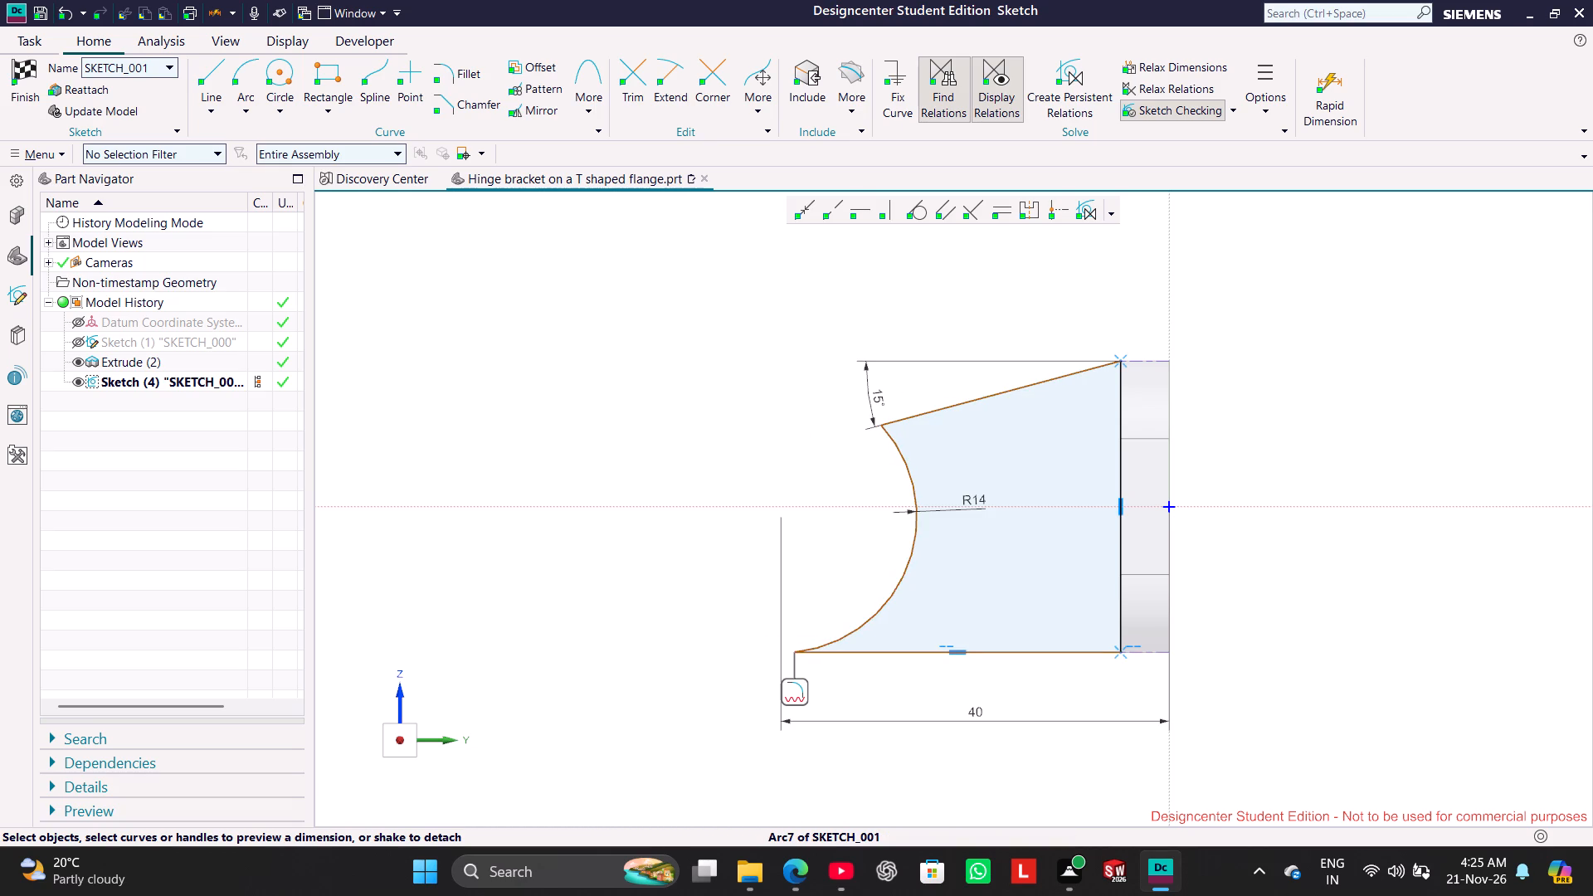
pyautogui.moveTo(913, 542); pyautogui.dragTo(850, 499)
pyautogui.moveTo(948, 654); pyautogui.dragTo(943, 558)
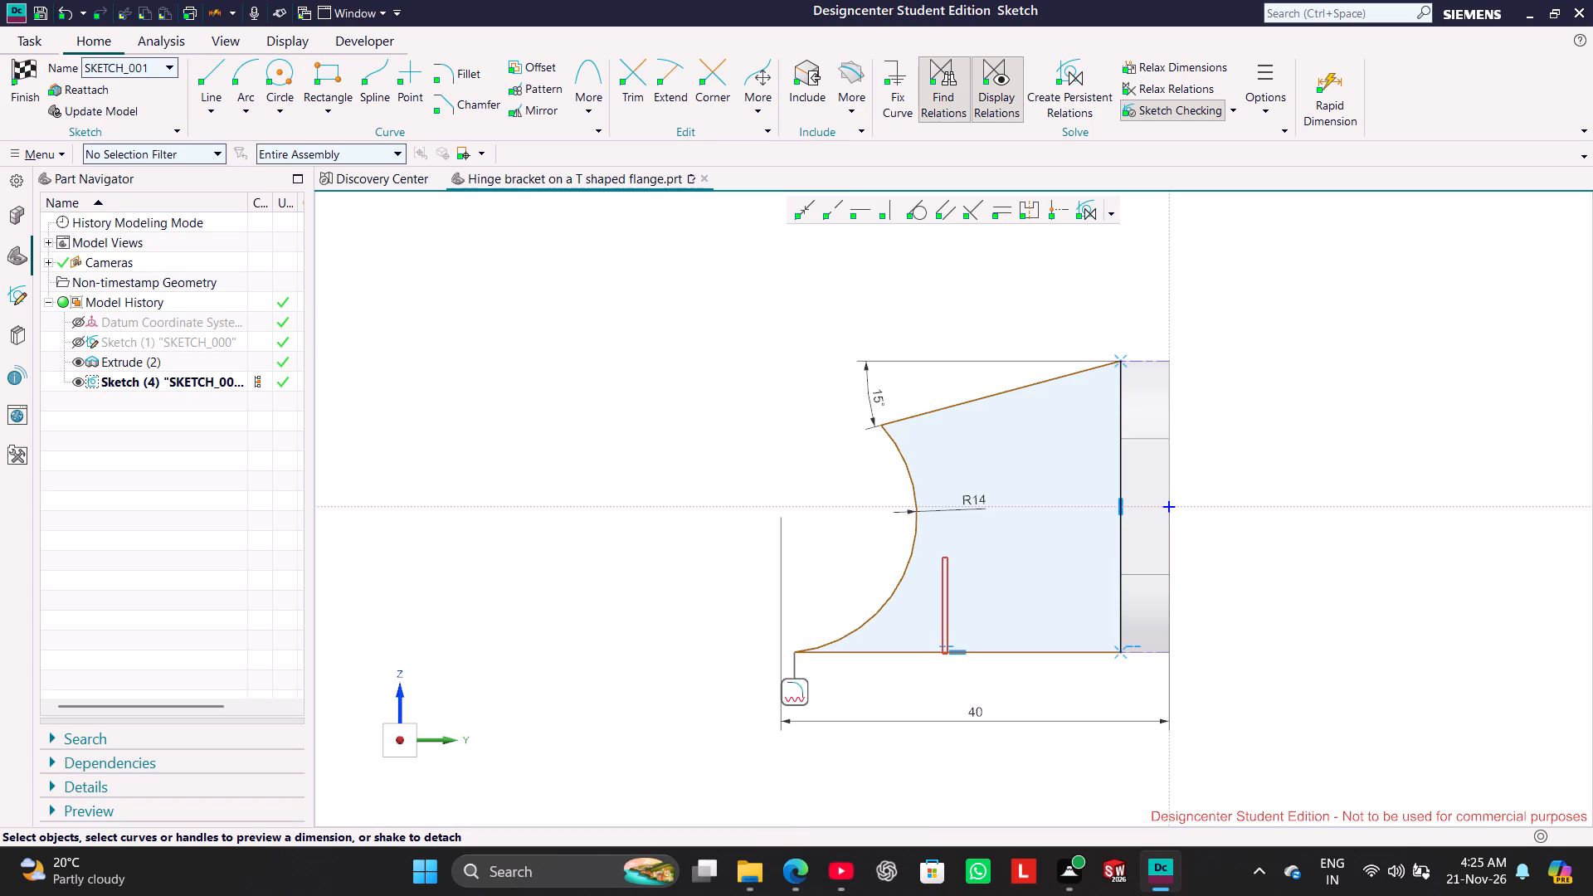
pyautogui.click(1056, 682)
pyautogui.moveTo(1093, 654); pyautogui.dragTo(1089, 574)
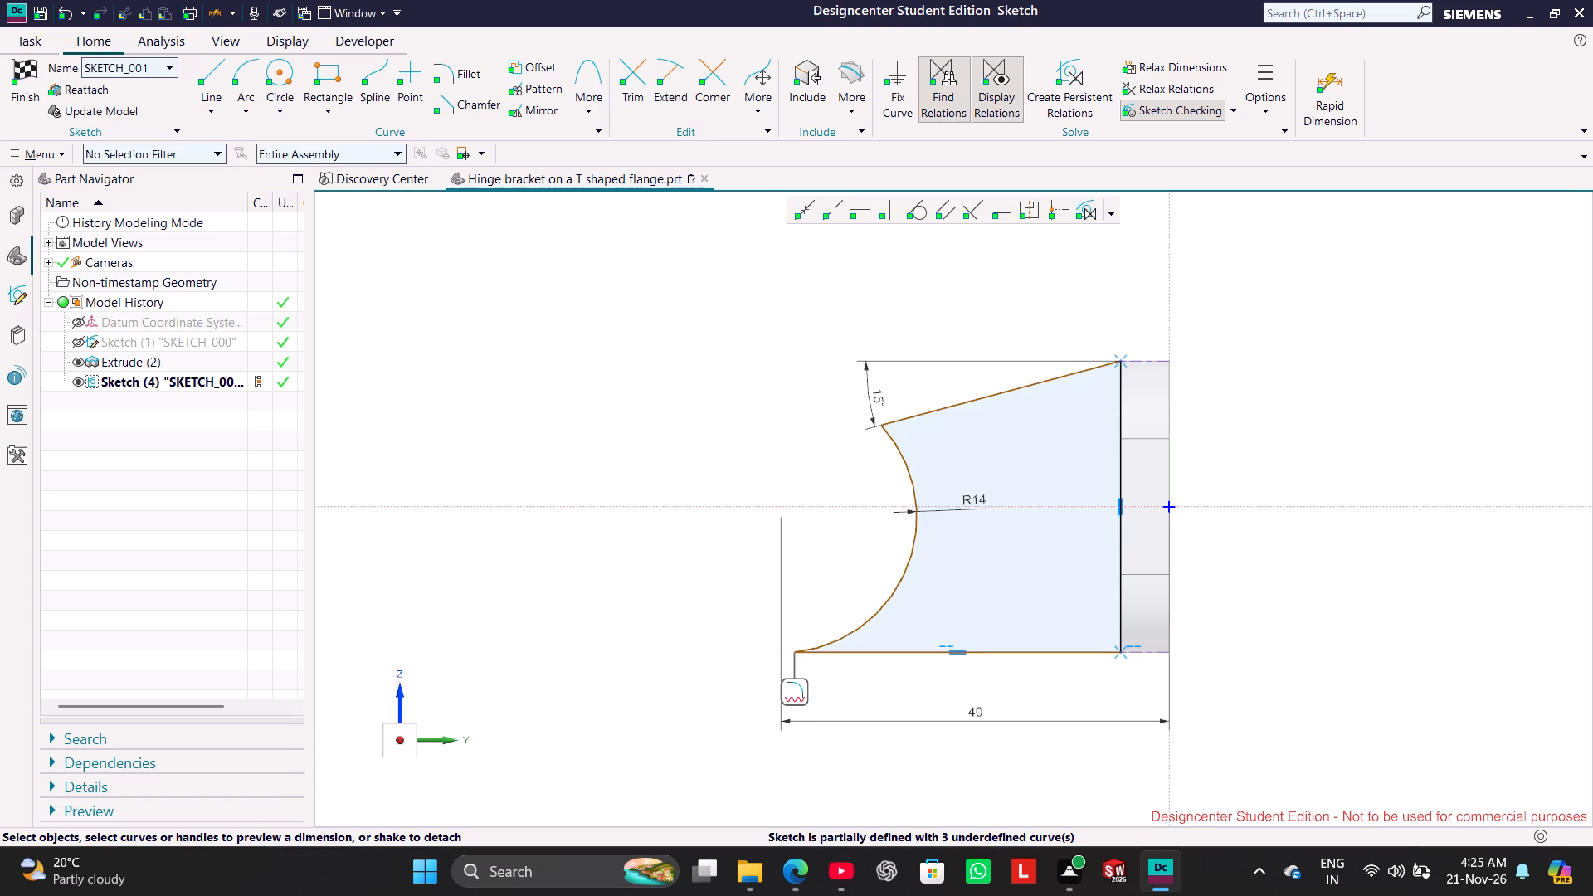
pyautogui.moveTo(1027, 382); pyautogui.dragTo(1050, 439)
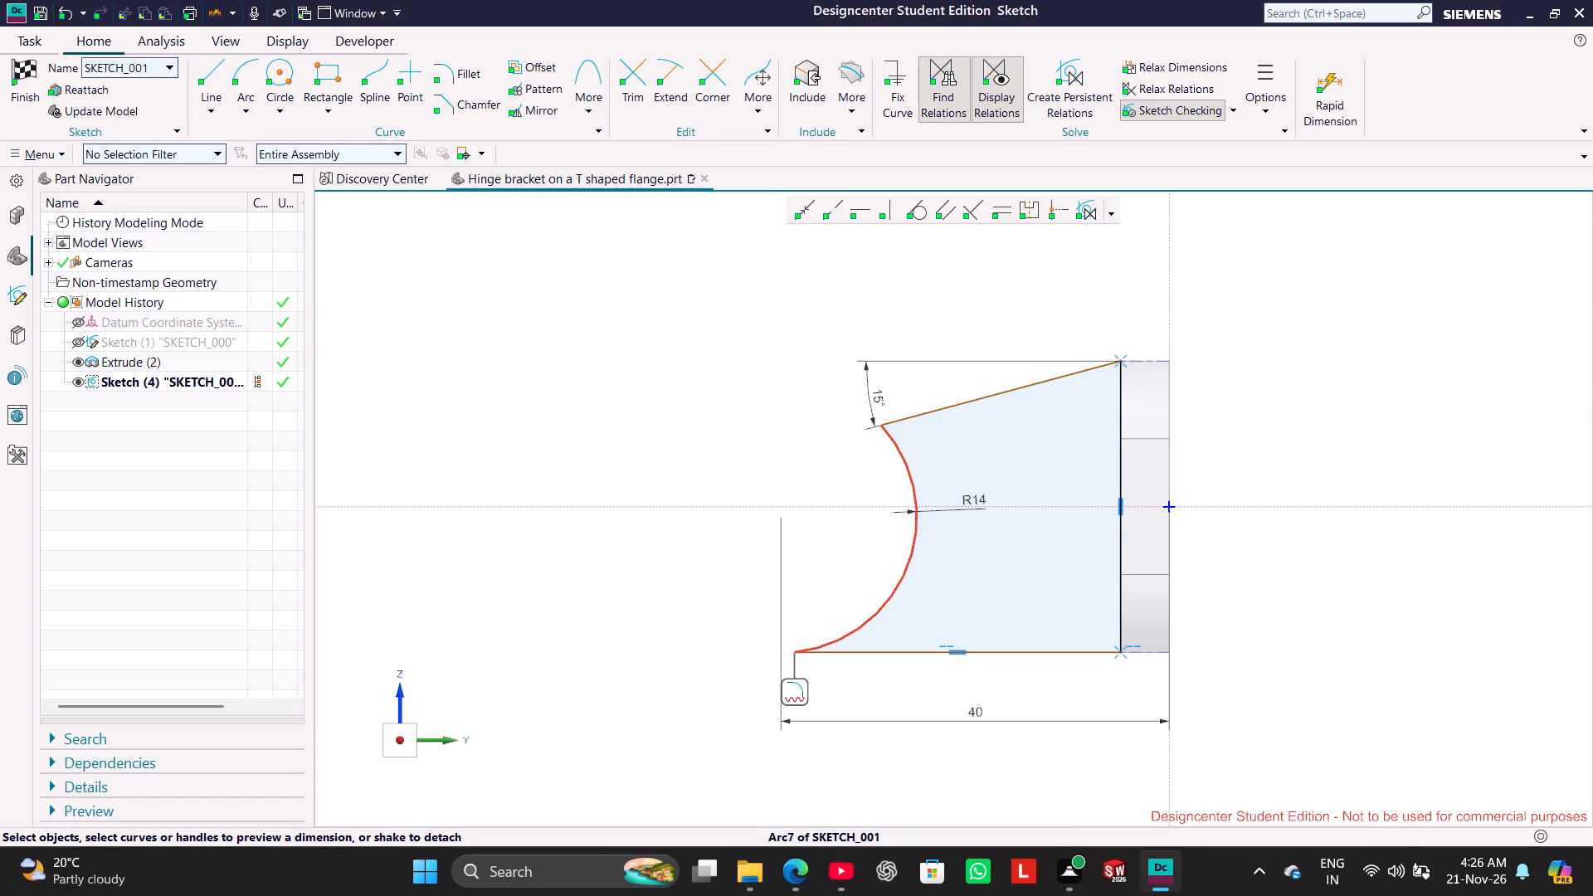
# Shift the R14 arc down in the -Z direction, lengthening the sloped line and shortening the bottom line.
pyautogui.moveTo(891, 432); pyautogui.dragTo(841, 487)
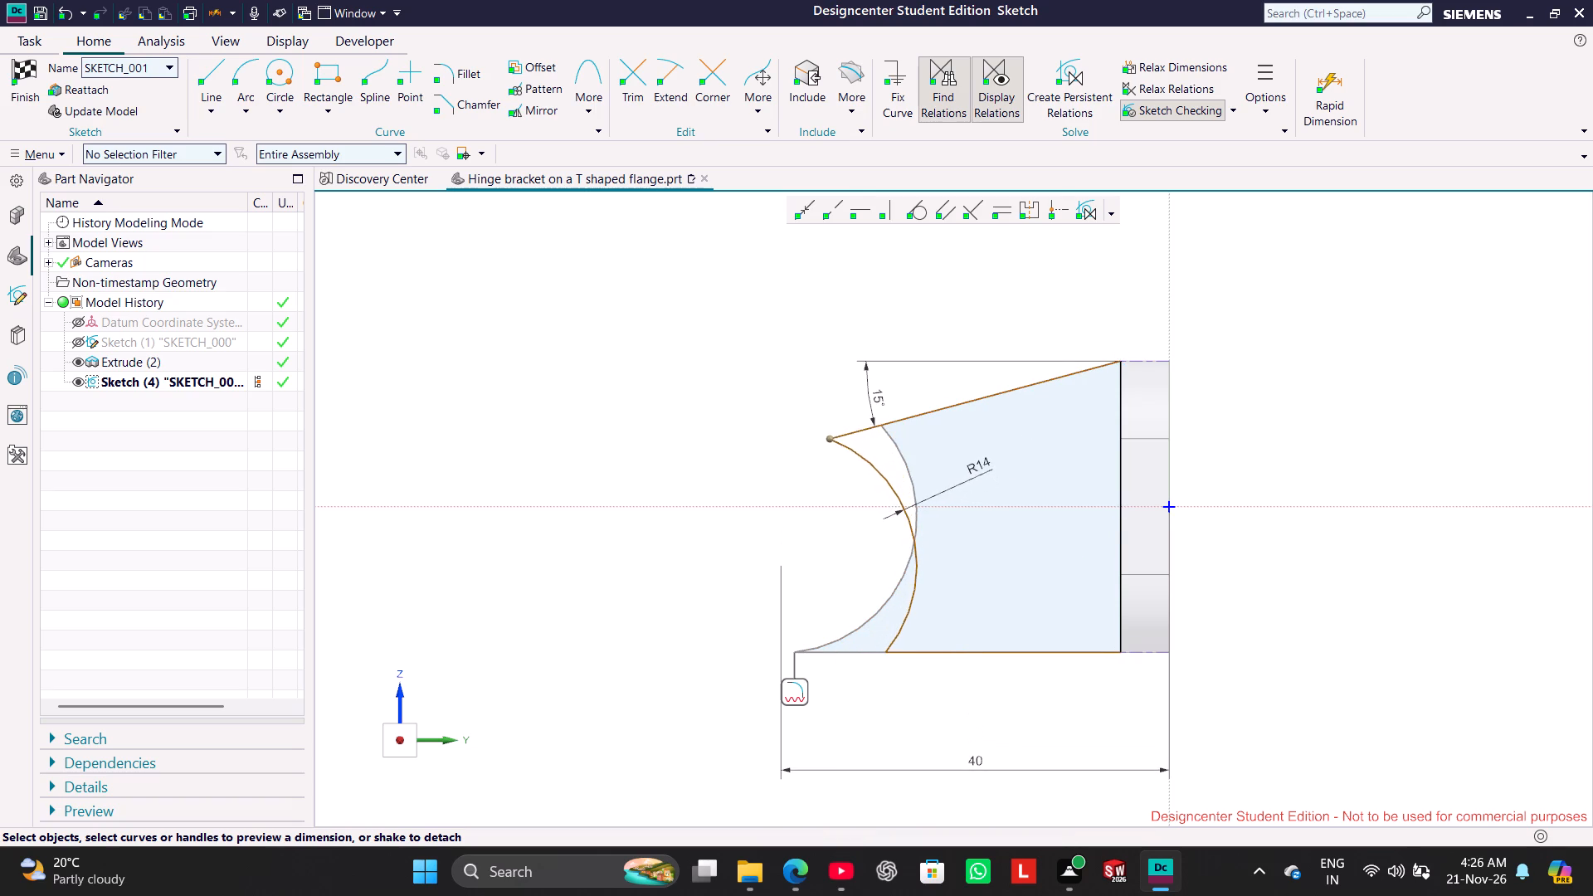
pyautogui.moveTo(841, 487); pyautogui.dragTo(831, 508)
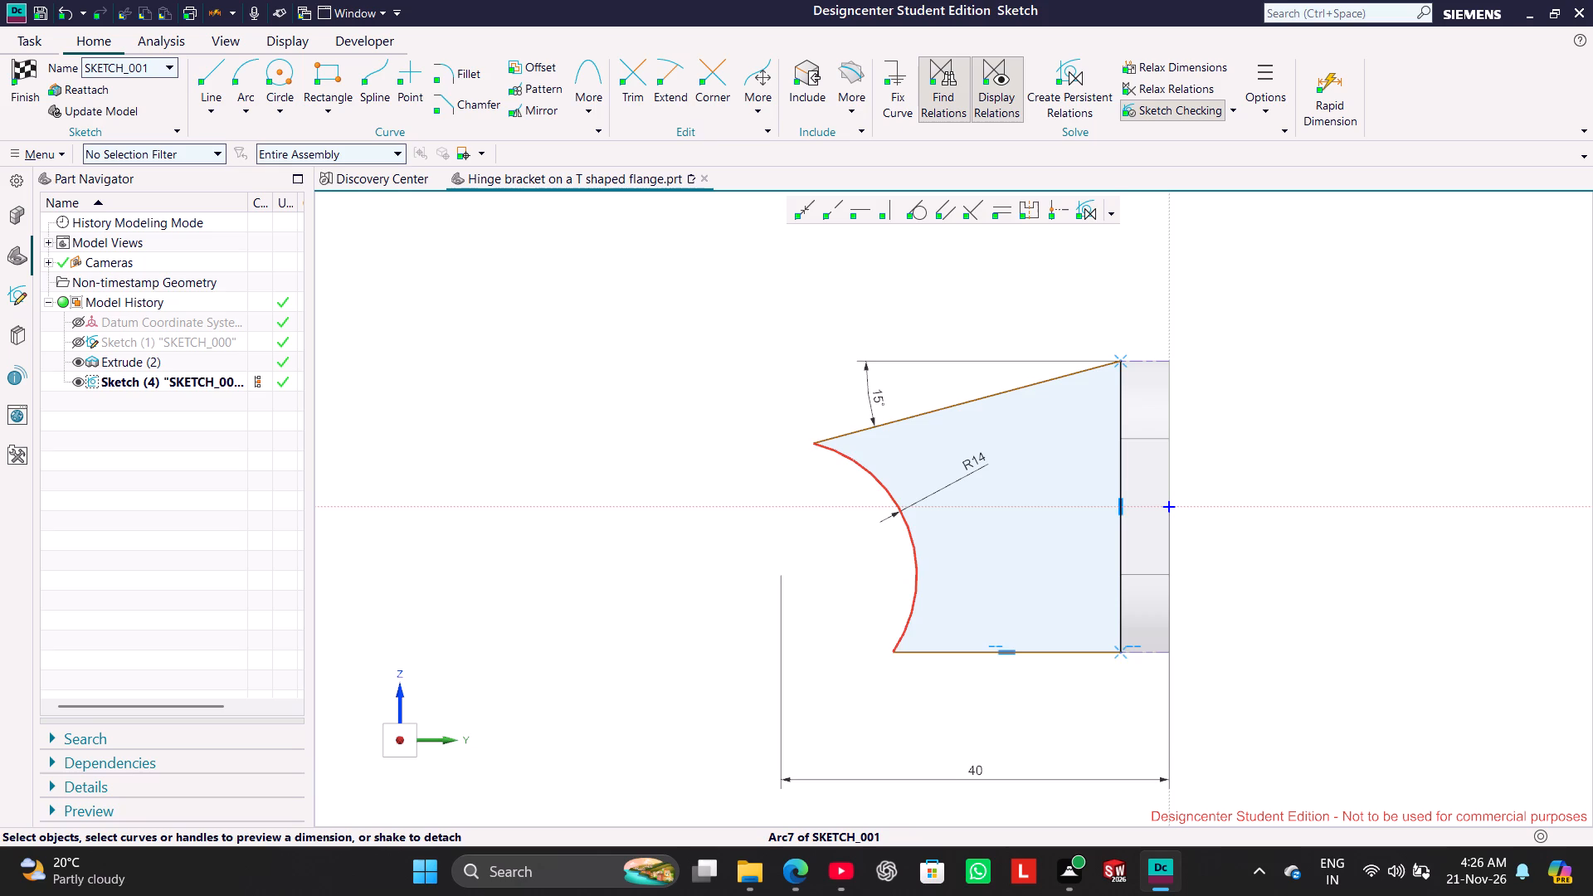
# Draw a 25 mm diameter circle centred on the R14 arc's centre point.
pyautogui.click(917, 571)
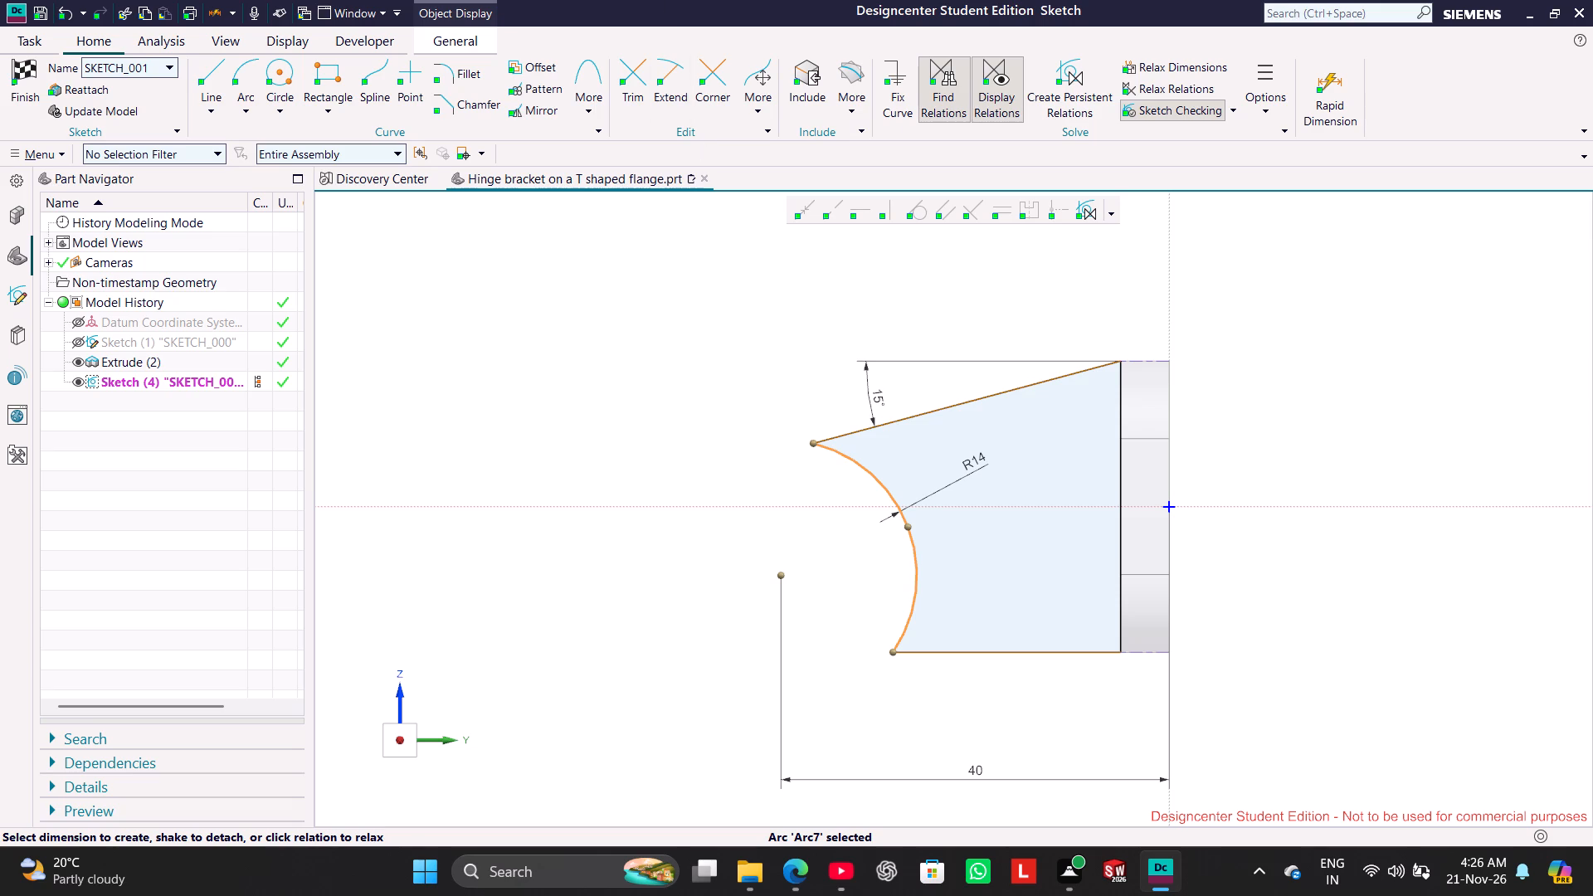
pyautogui.click(279, 67)
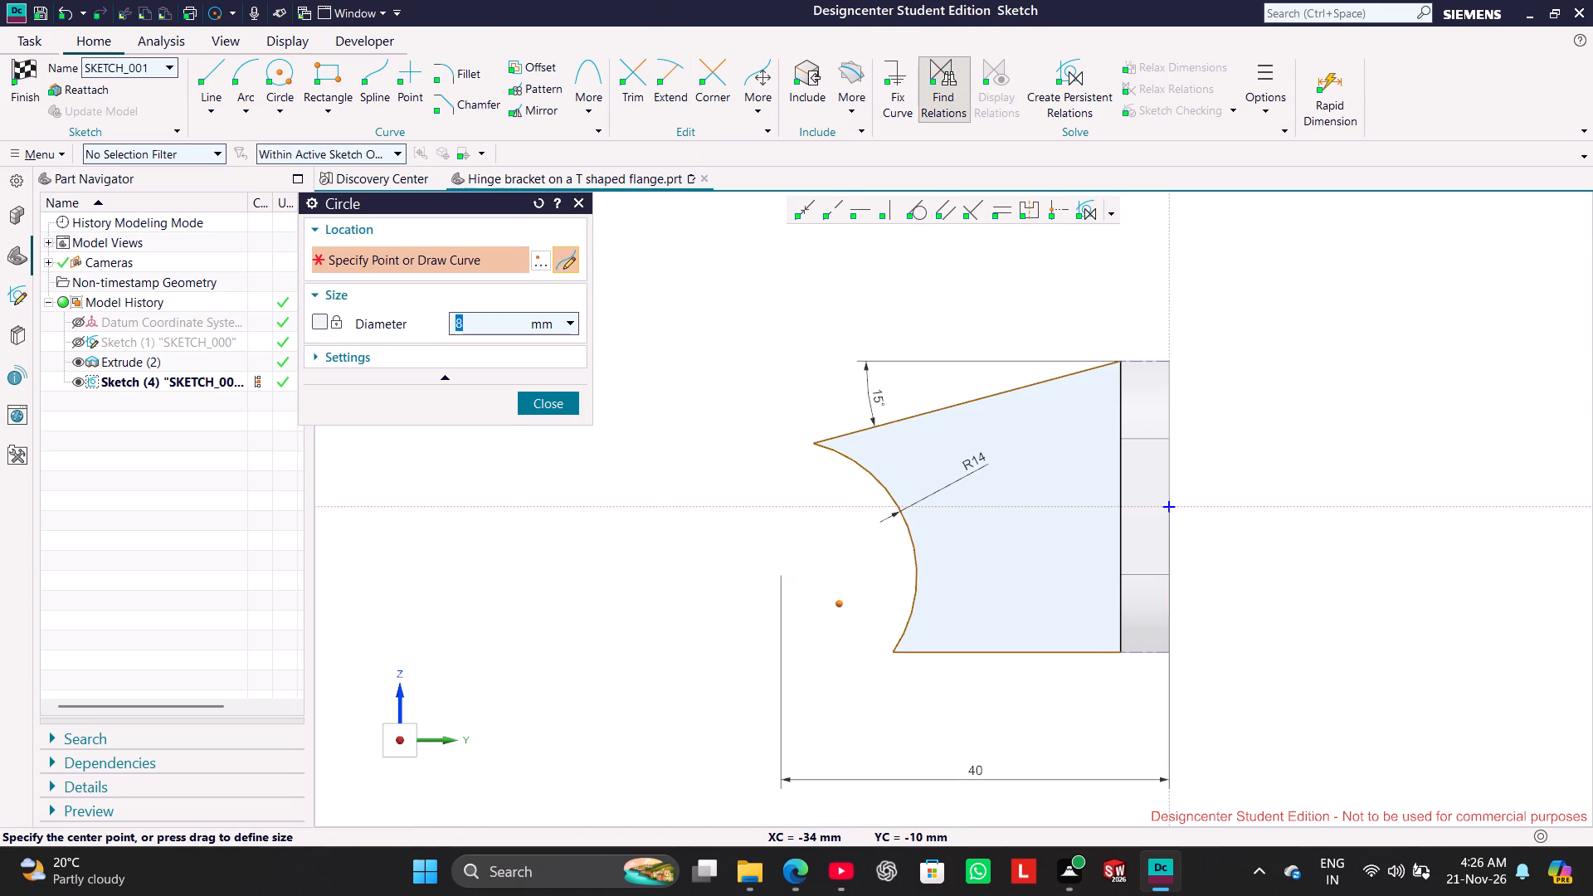
pyautogui.click(792, 574)
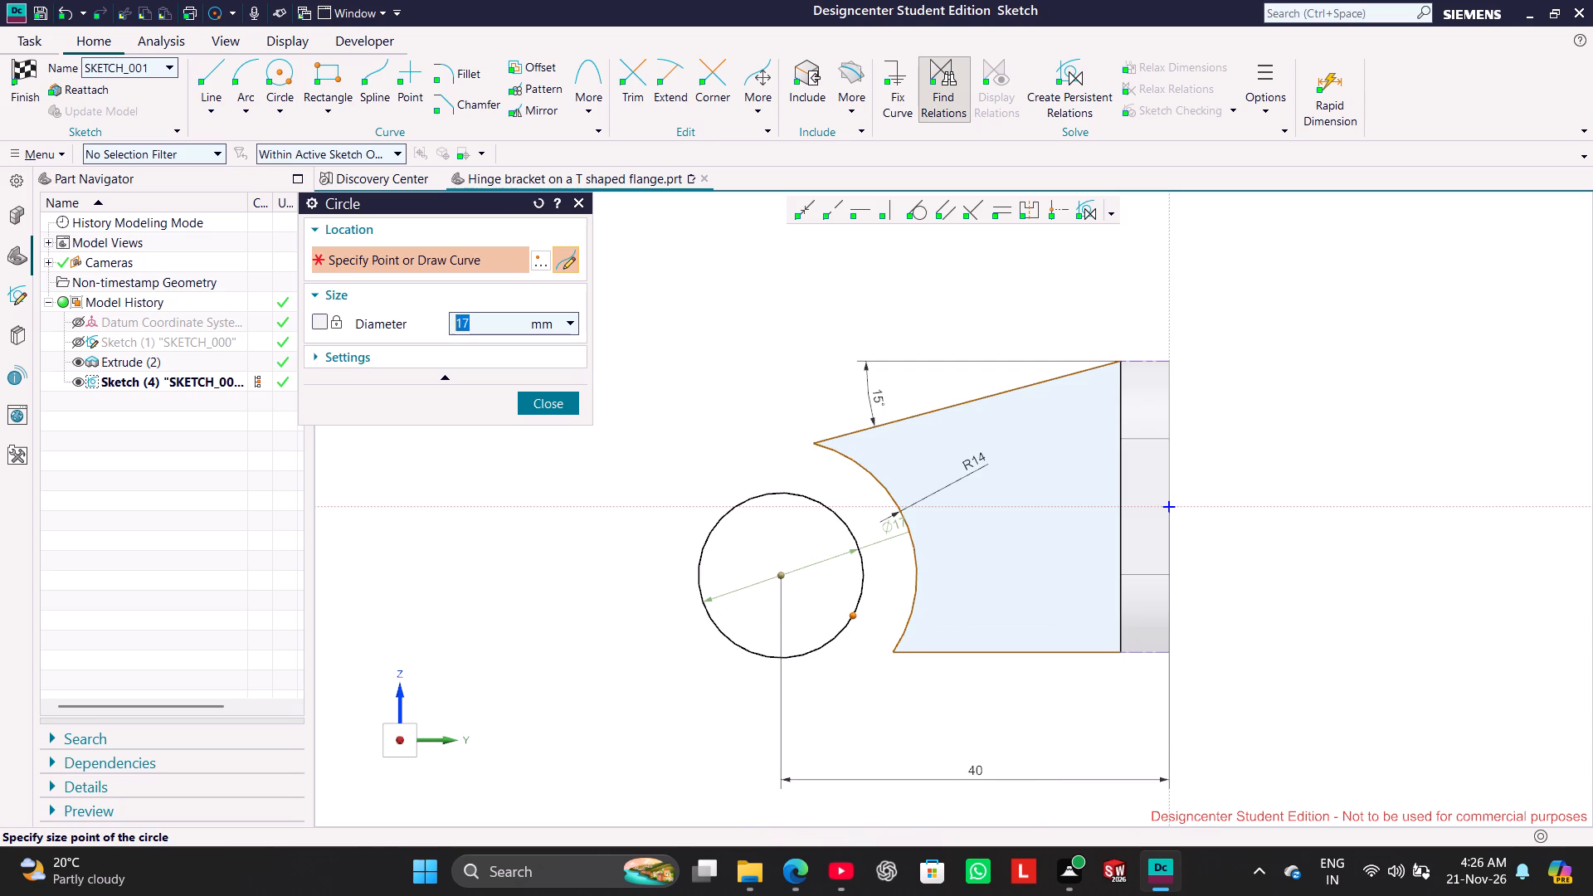
pyautogui.write('25')
pyautogui.press('Return')
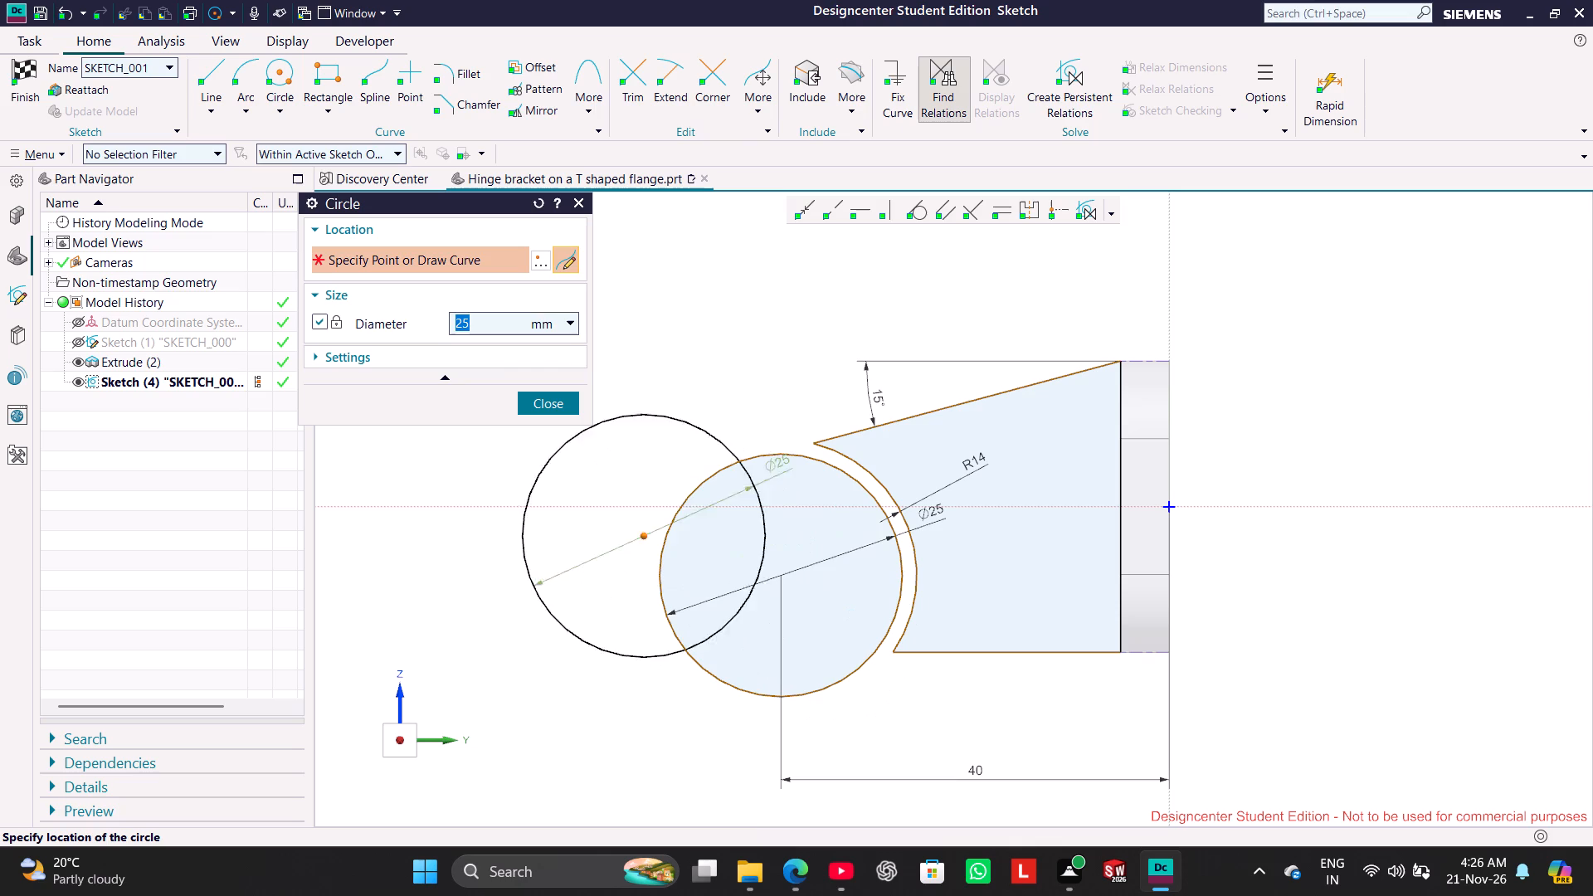
pyautogui.click(545, 407)
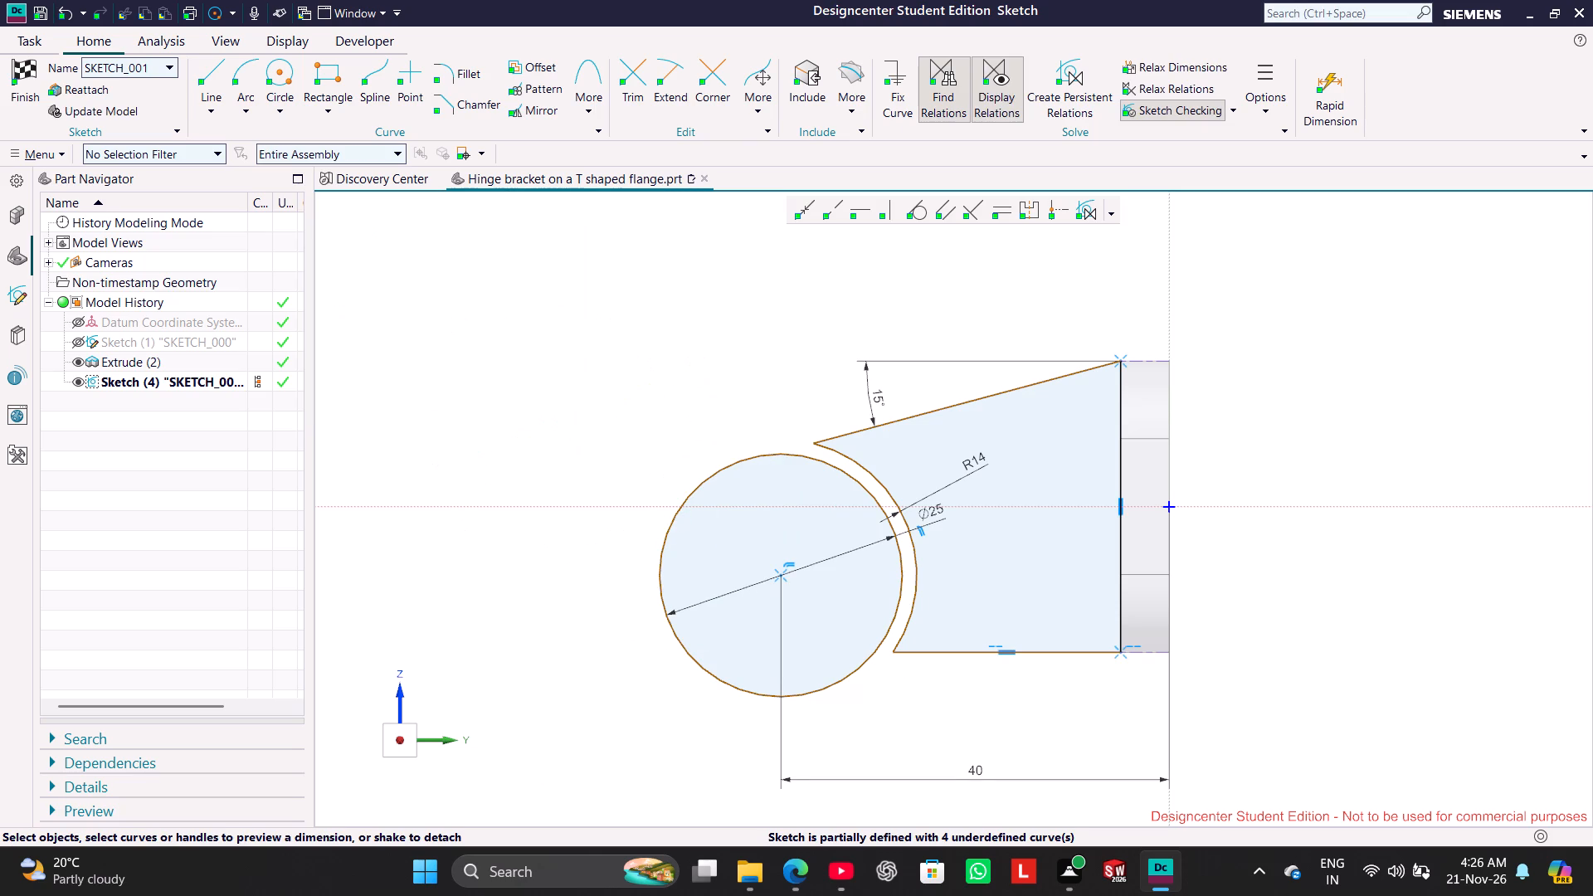
# Make the 25 mm circle tangent to the profile's sloped line.
pyautogui.click(707, 475)
pyautogui.click(913, 417)
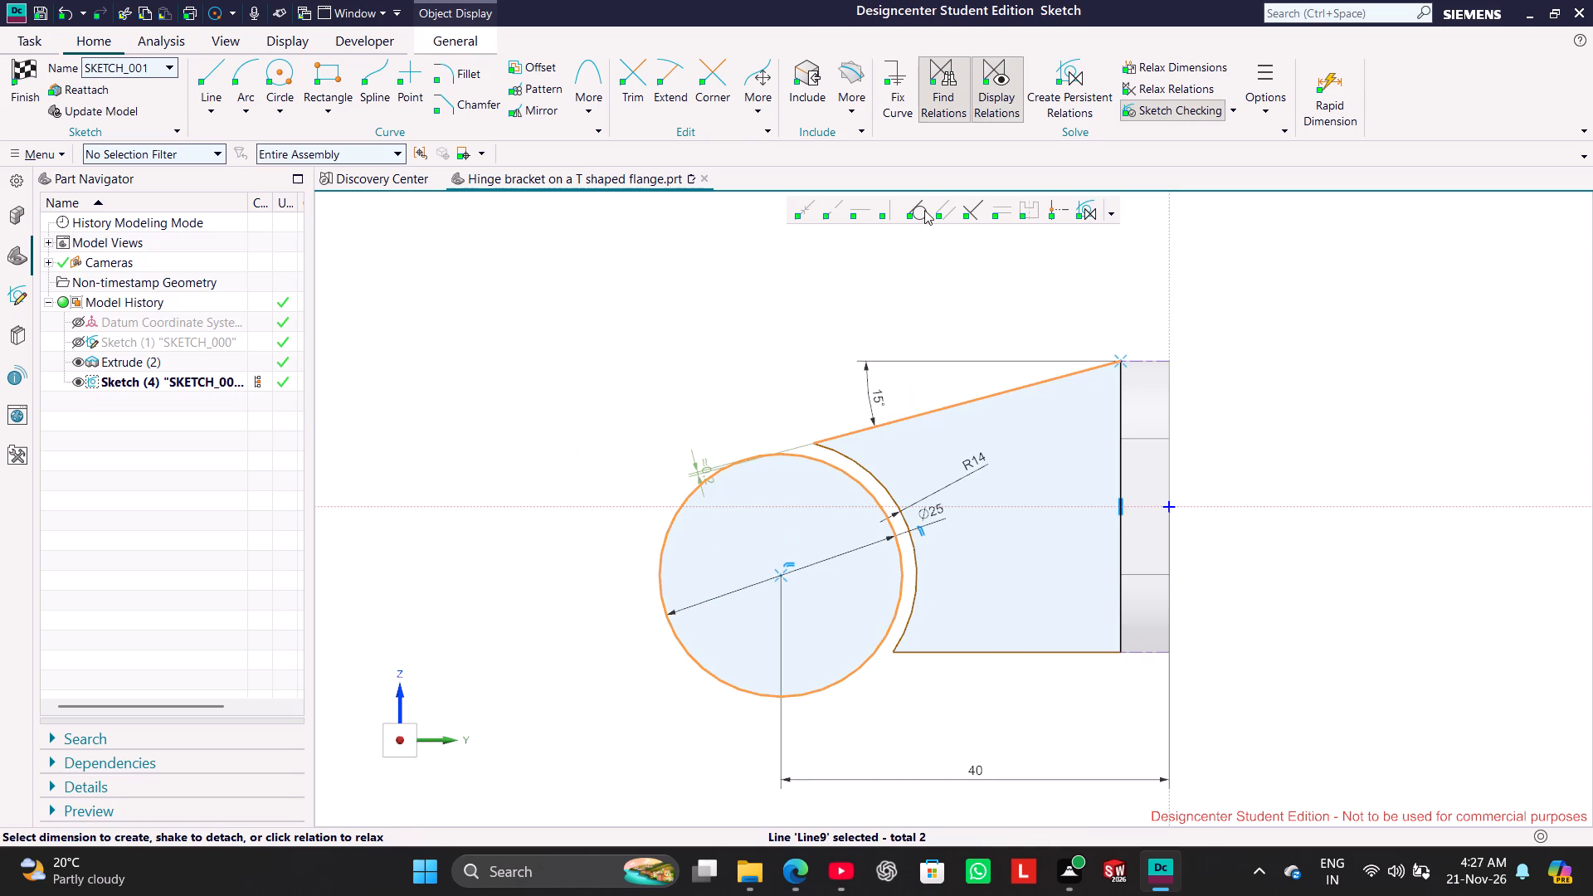
pyautogui.click(924, 209)
pyautogui.click(595, 464)
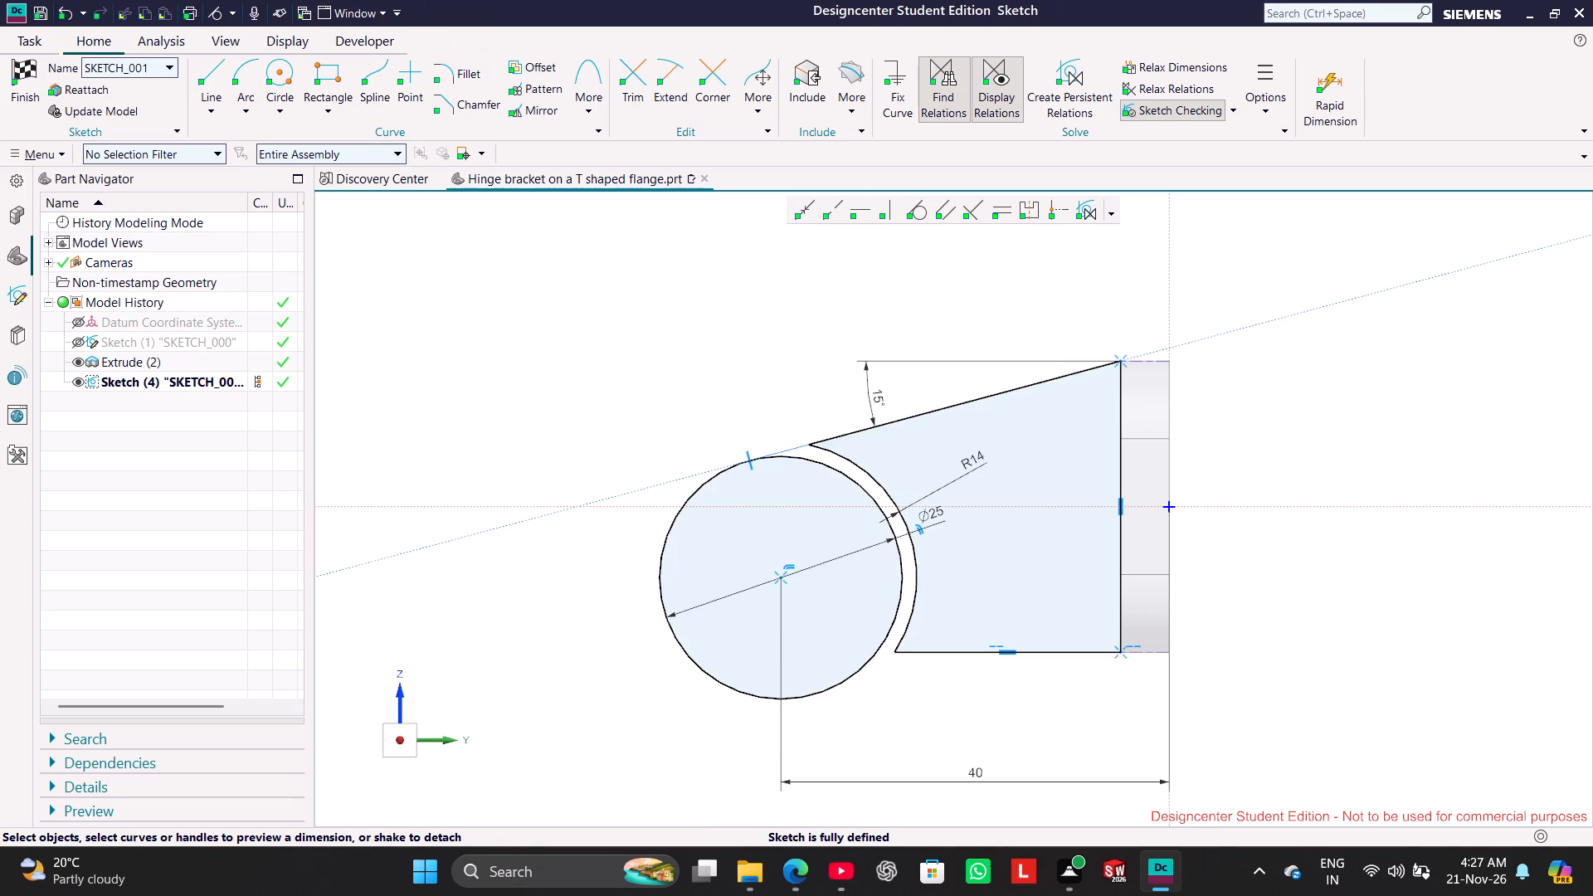
pyautogui.click(526, 380)
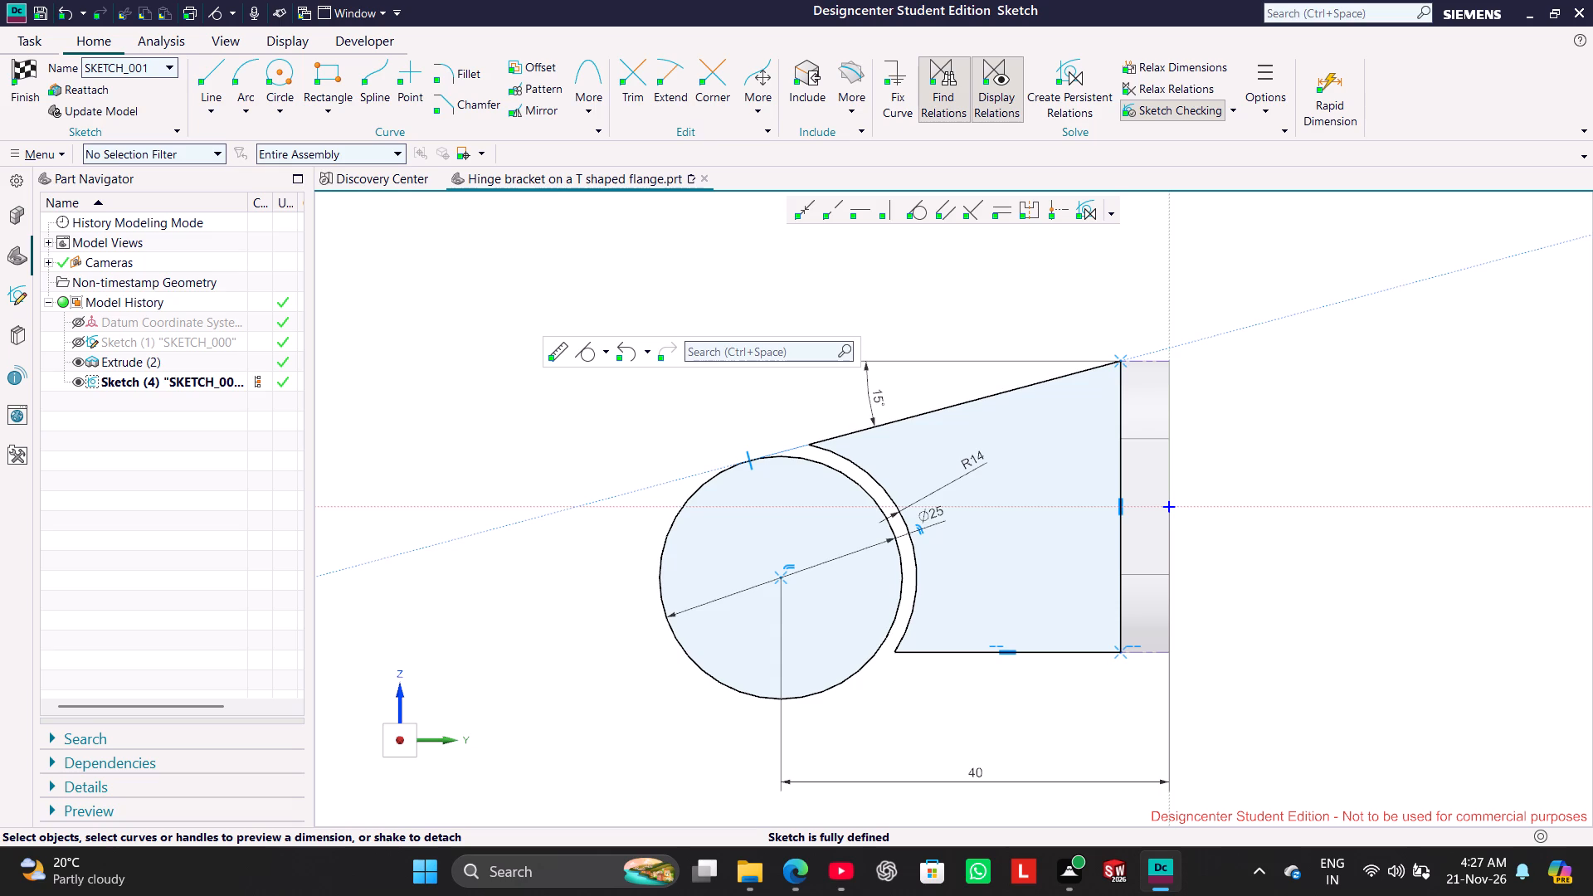
# Convert the 25 mm circle to a reference curve.
pyautogui.rightClick(676, 517)
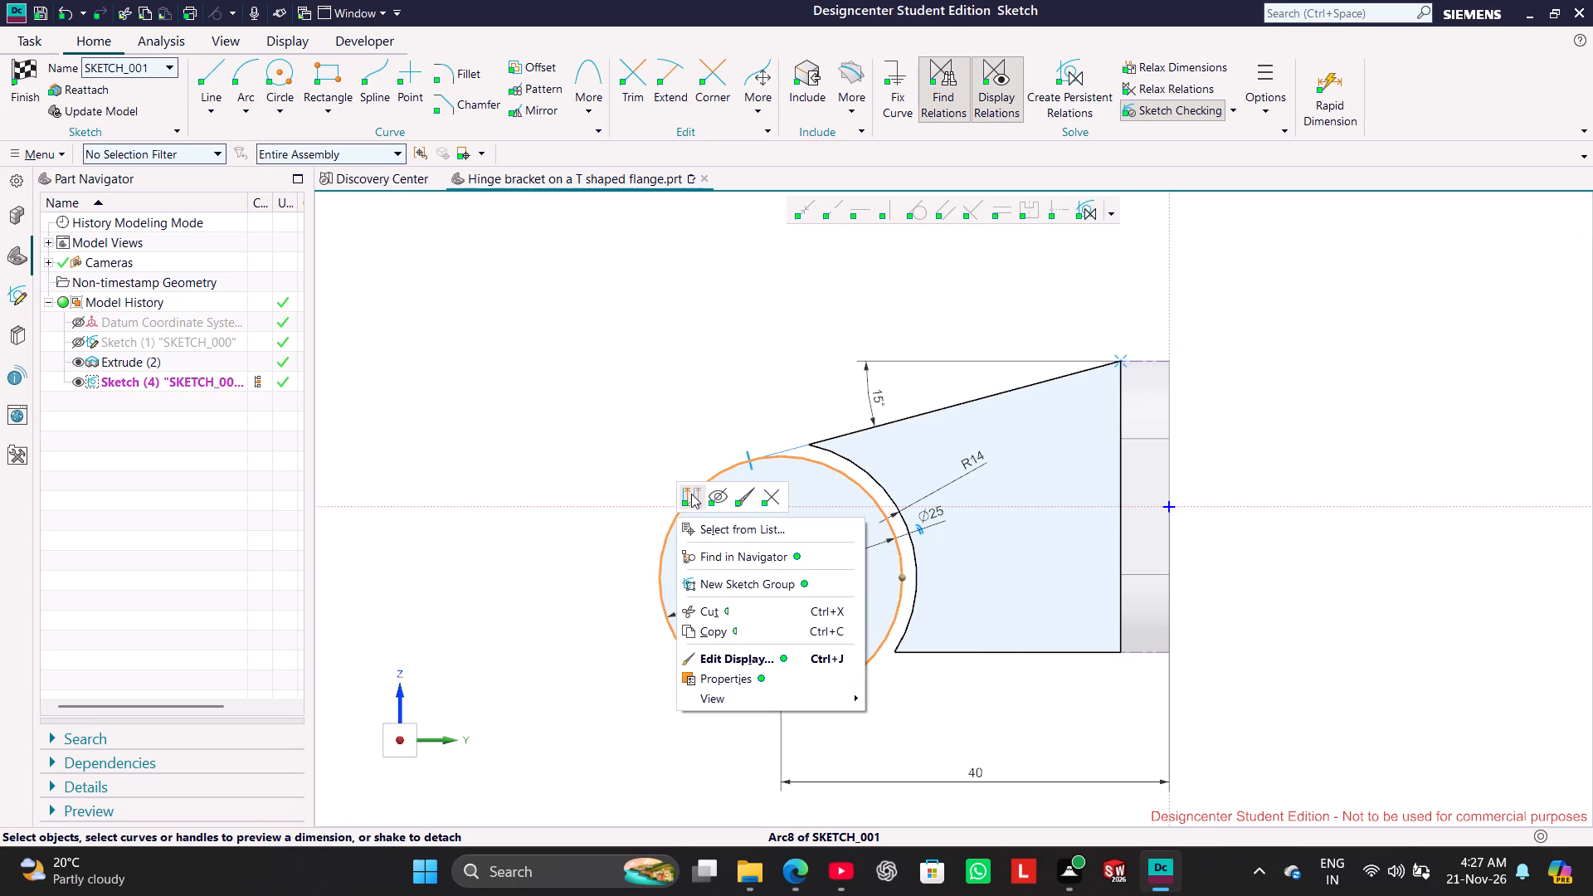
pyautogui.click(691, 489)
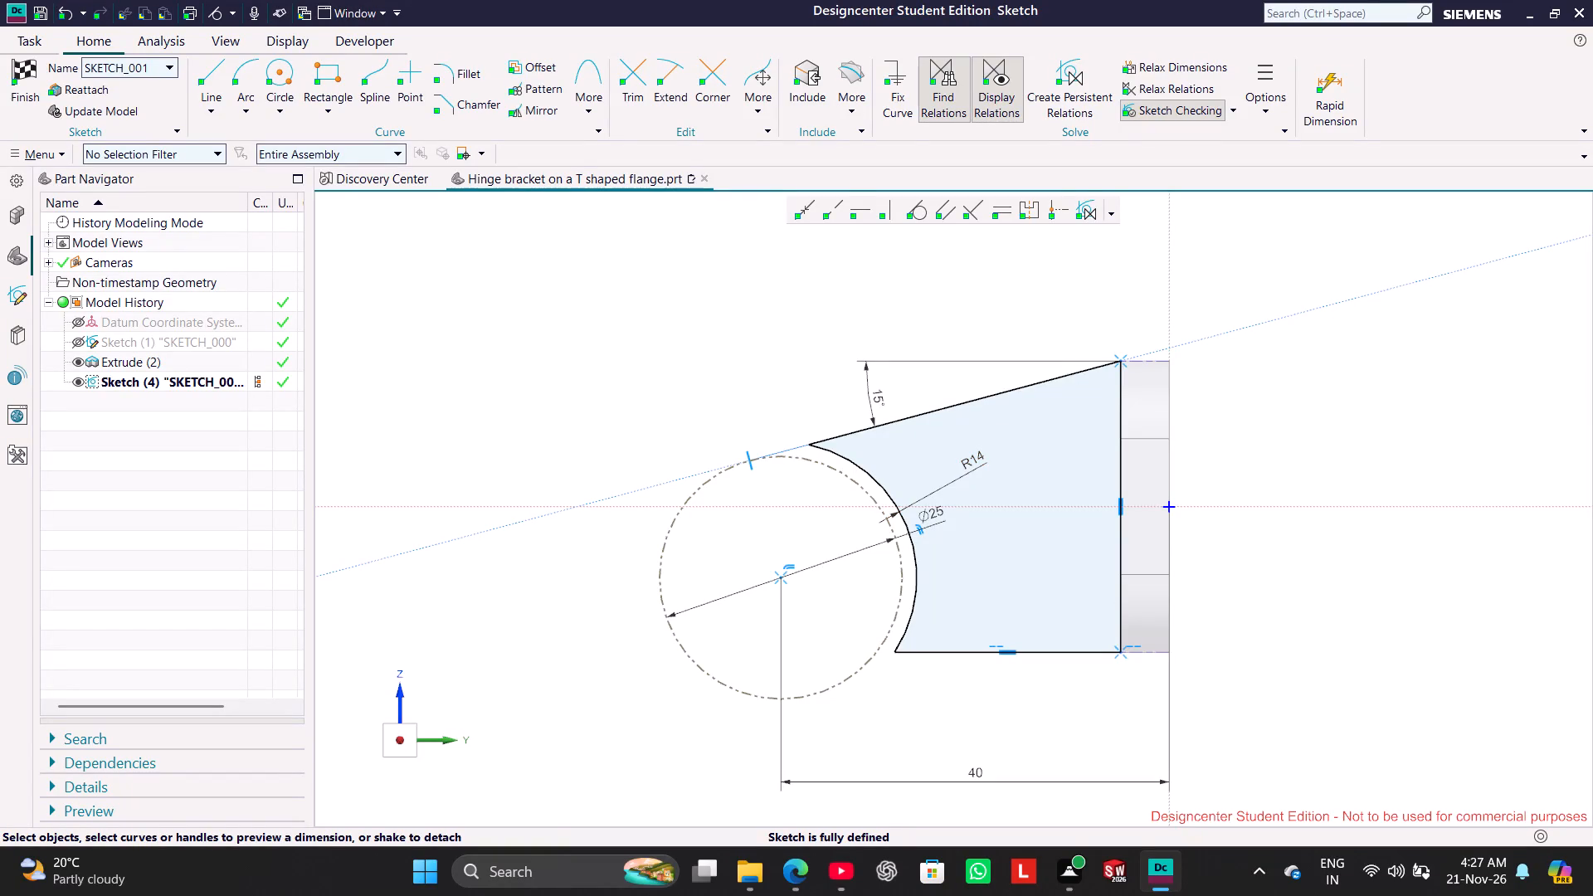
# Fillet the R14 arc's corners with the sloped line and the bottom line at a 2 mm radius.
pyautogui.click(479, 70)
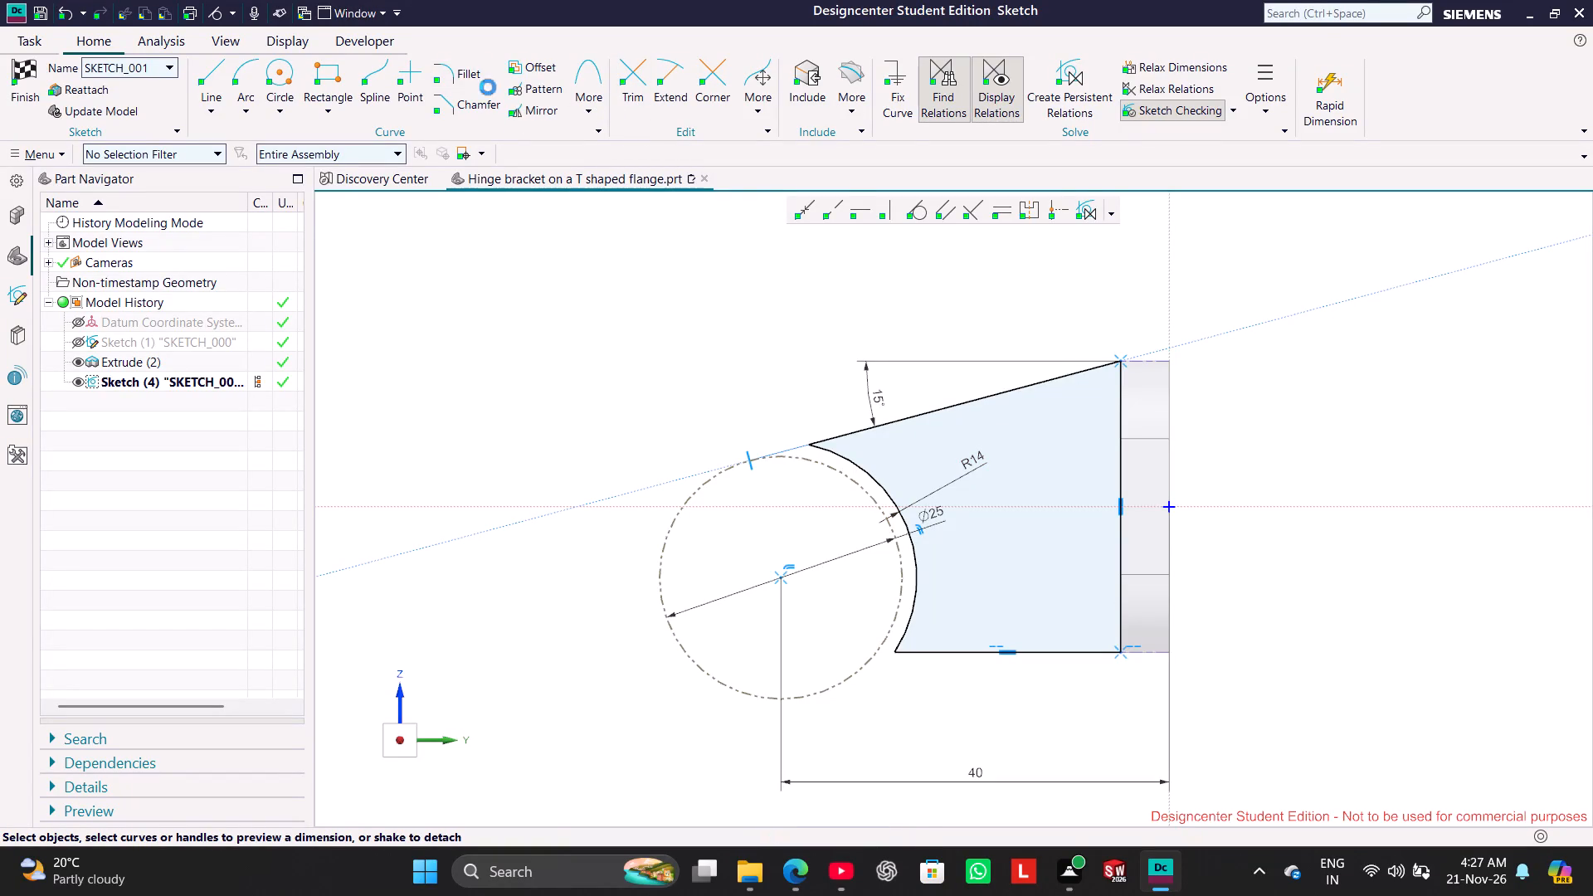
pyautogui.click(834, 439)
pyautogui.click(845, 455)
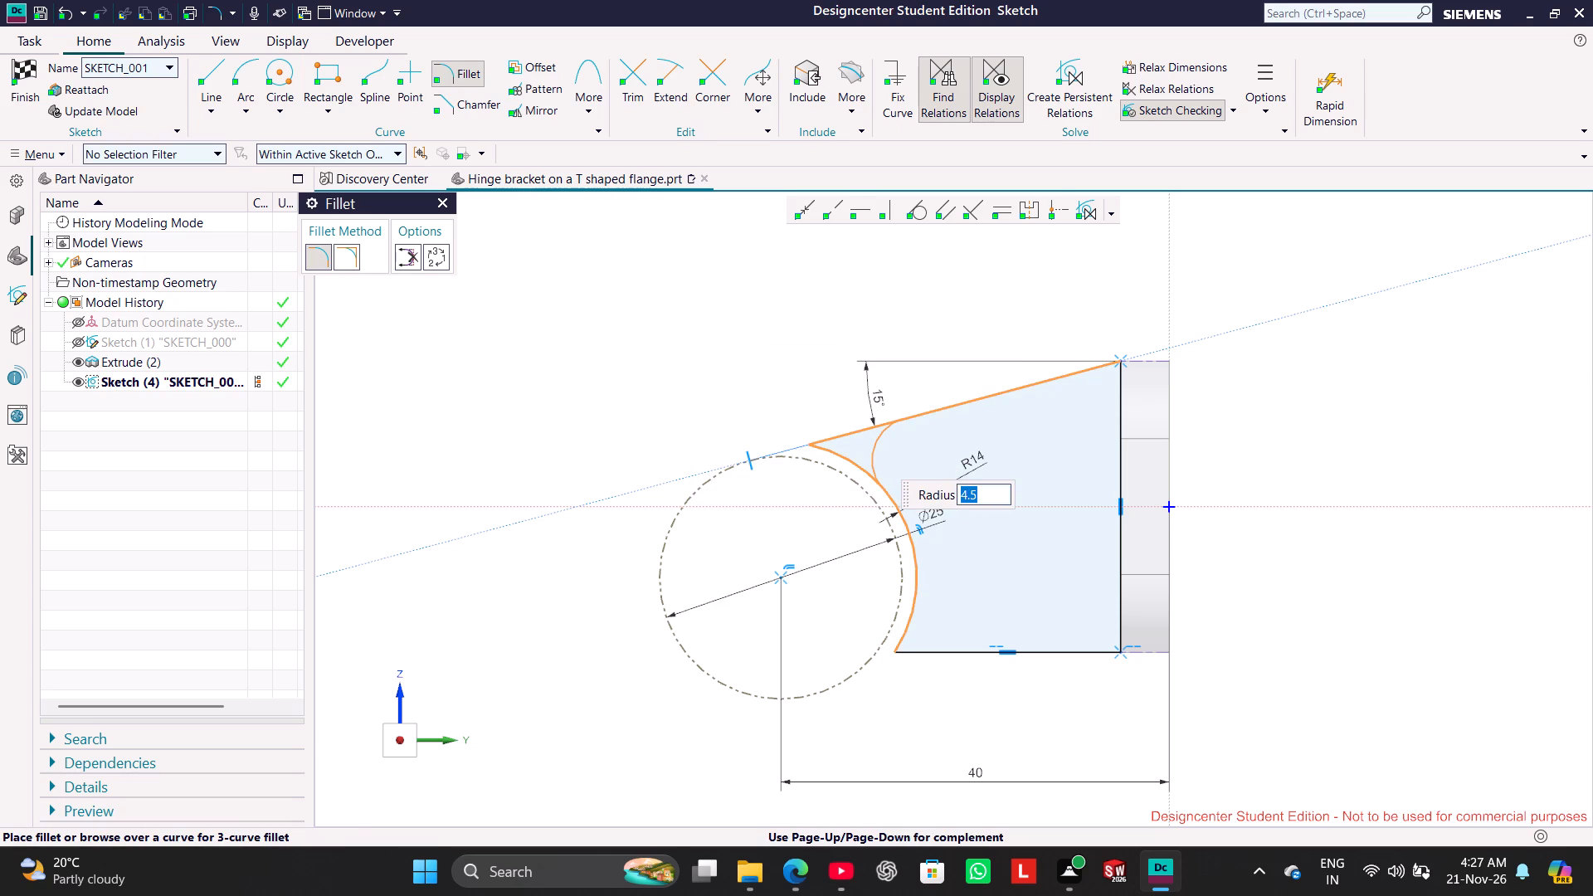
pyautogui.press('2')
pyautogui.press('Return')
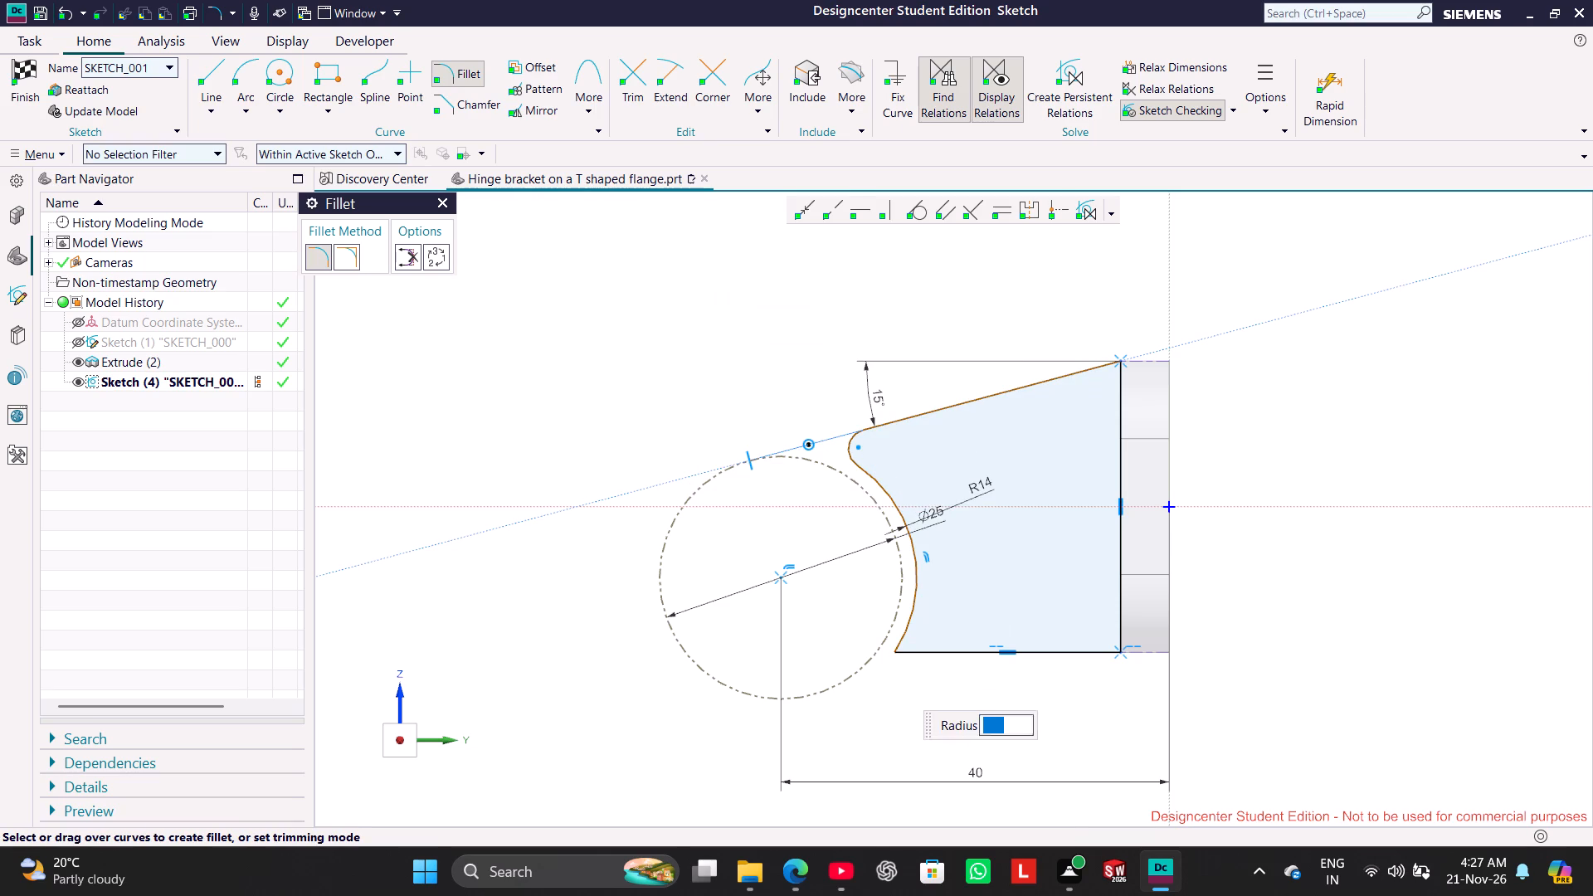
pyautogui.click(944, 650)
pyautogui.click(919, 602)
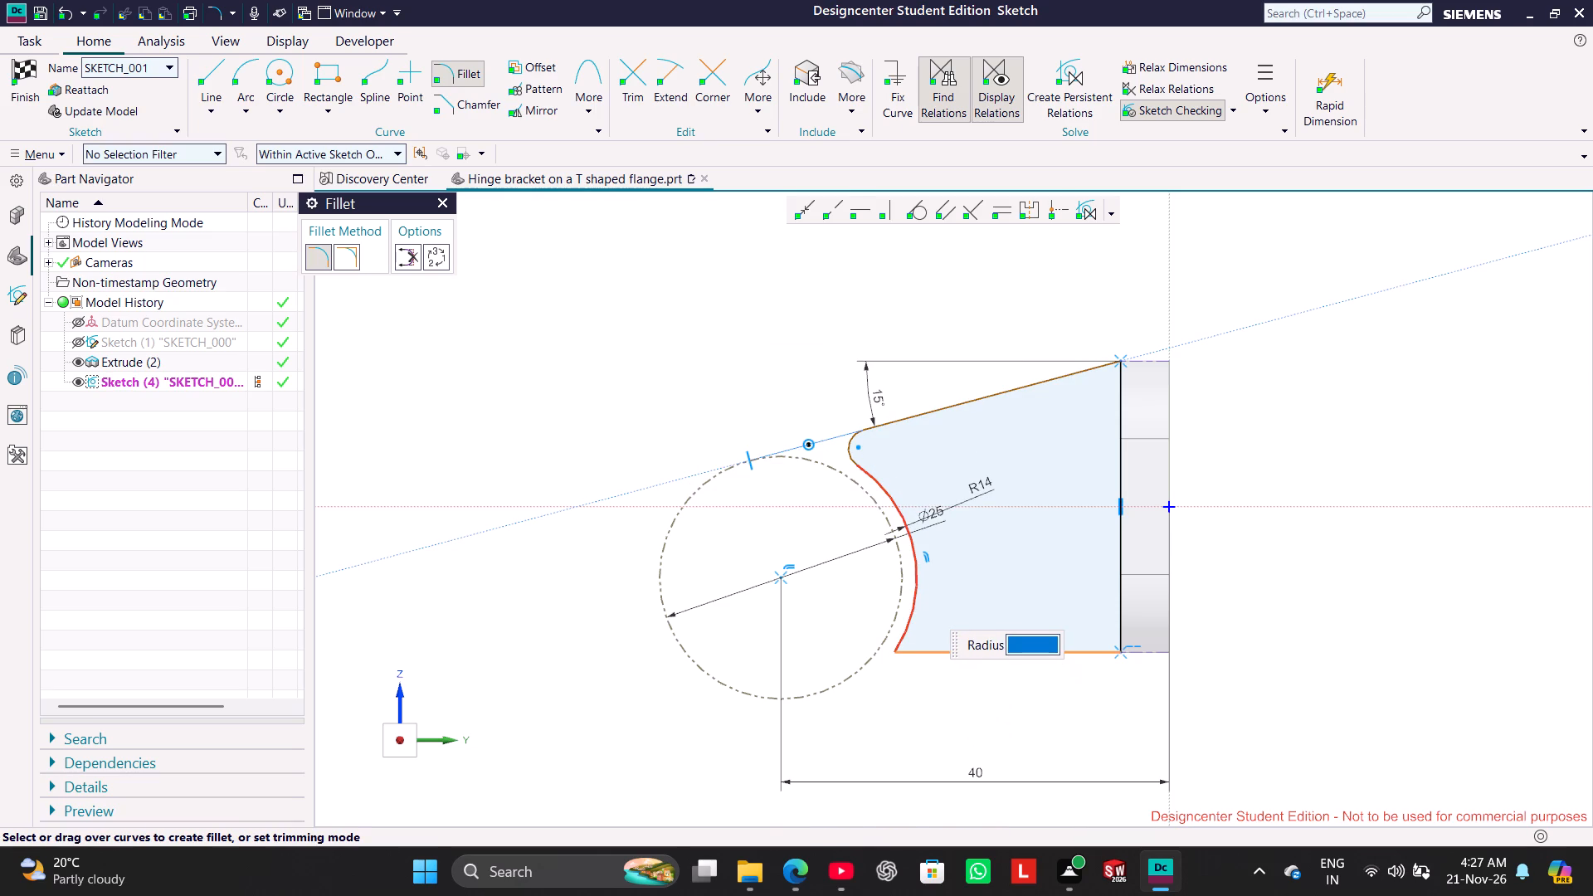
pyautogui.press('2')
pyautogui.press('Return')
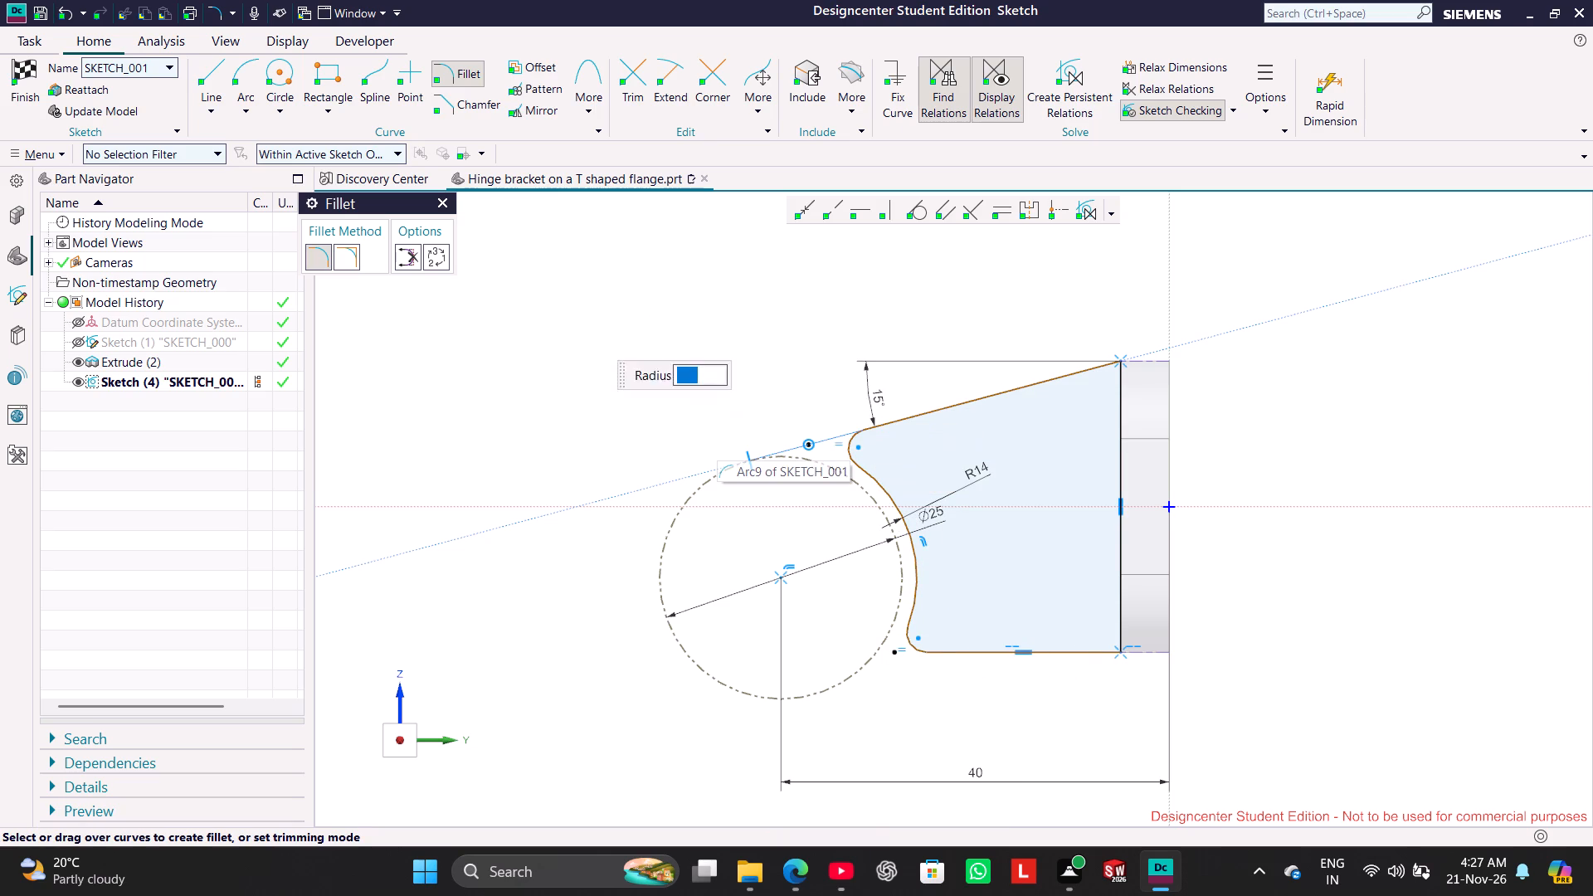
pyautogui.click(444, 202)
# Add an R2 radius dimension to the upper fillet arc, place it inside the profile, and finish the sketch.
pyautogui.doubleClick(855, 458)
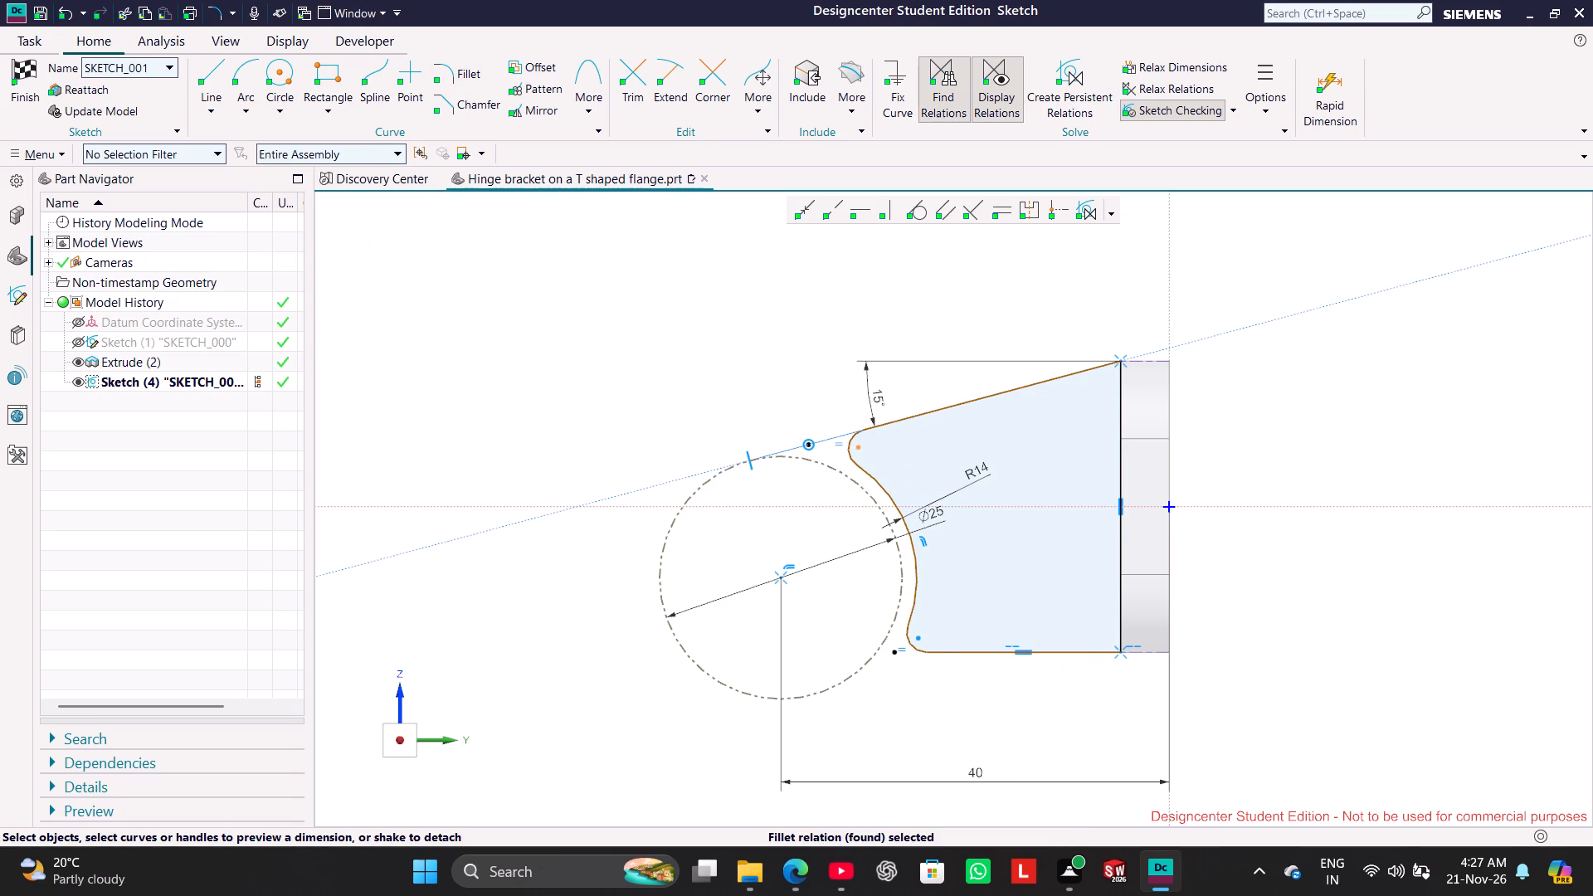
pyautogui.click(856, 440)
pyautogui.scroll(2, 874, 450)
pyautogui.click(837, 436)
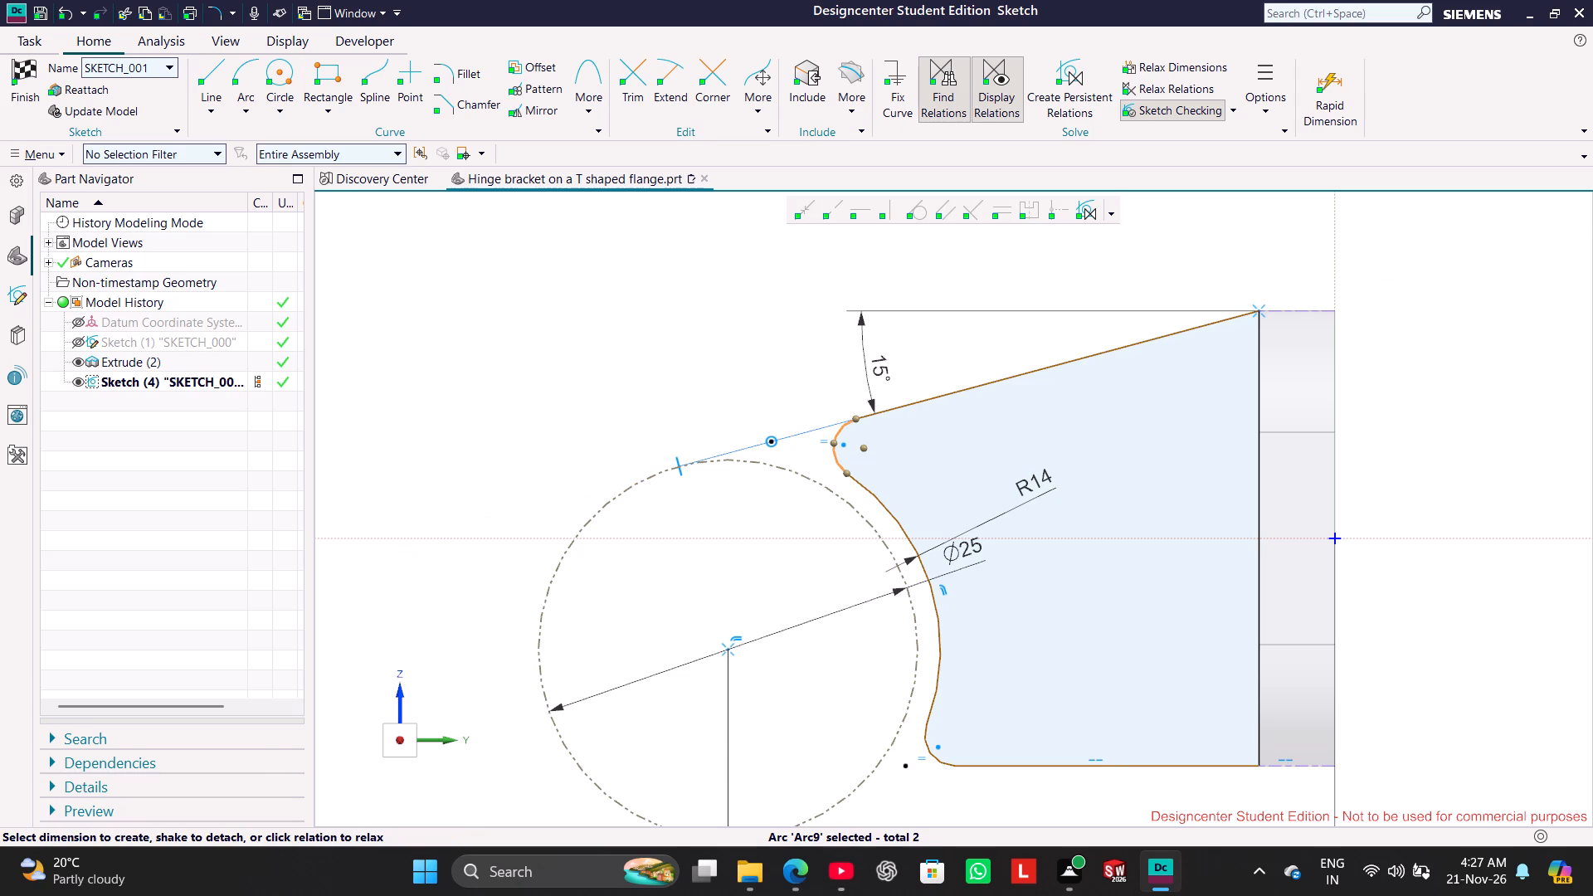
pyautogui.click(774, 381)
pyautogui.click(837, 439)
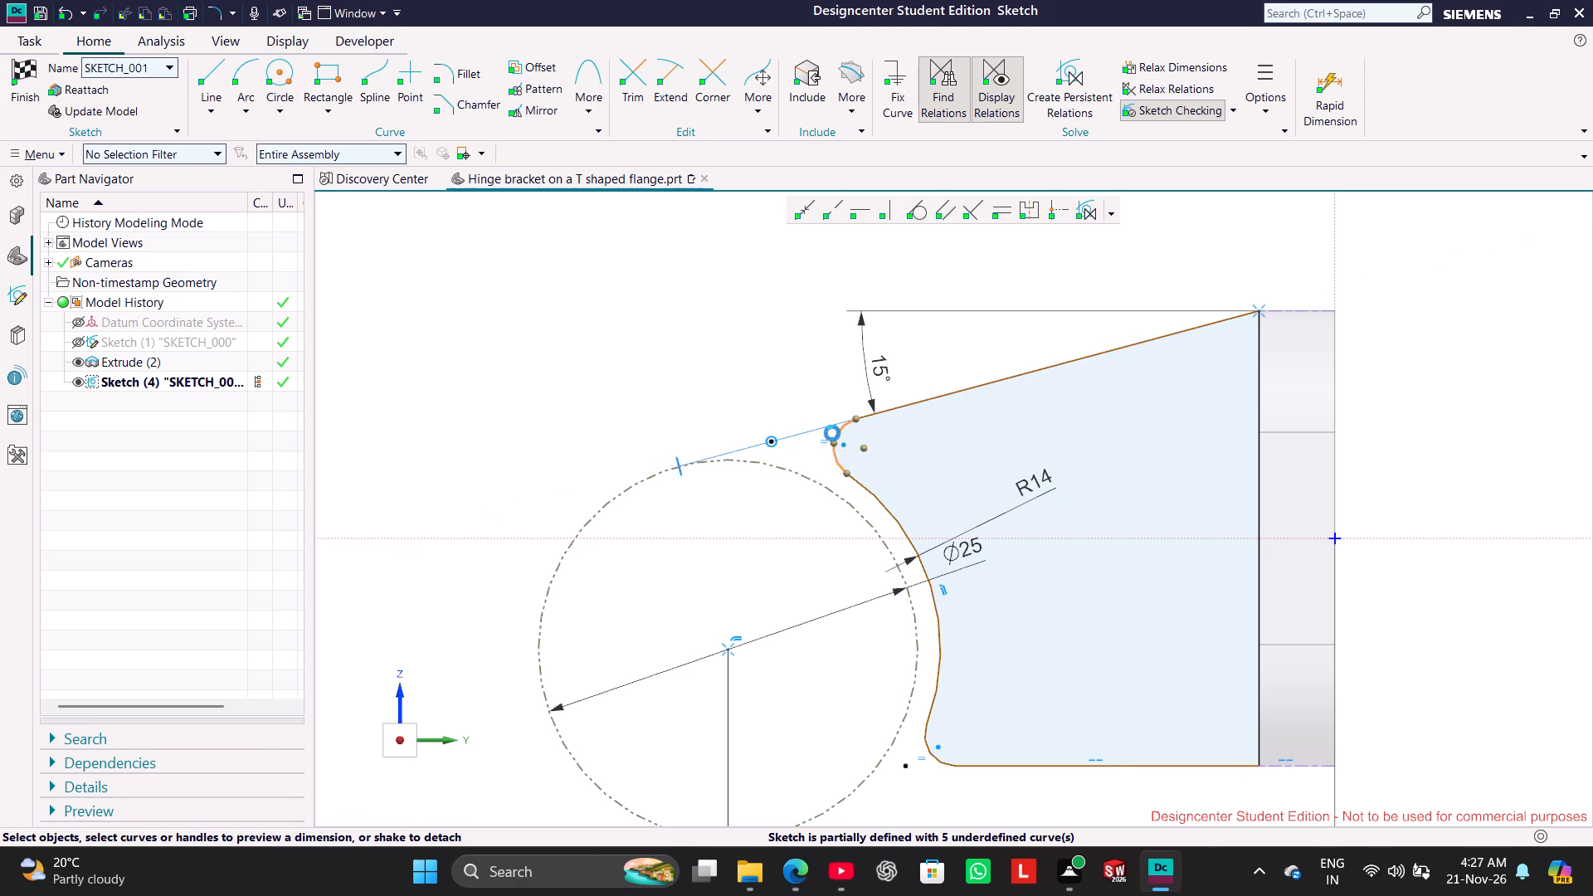
pyautogui.click(802, 464)
pyautogui.click(688, 346)
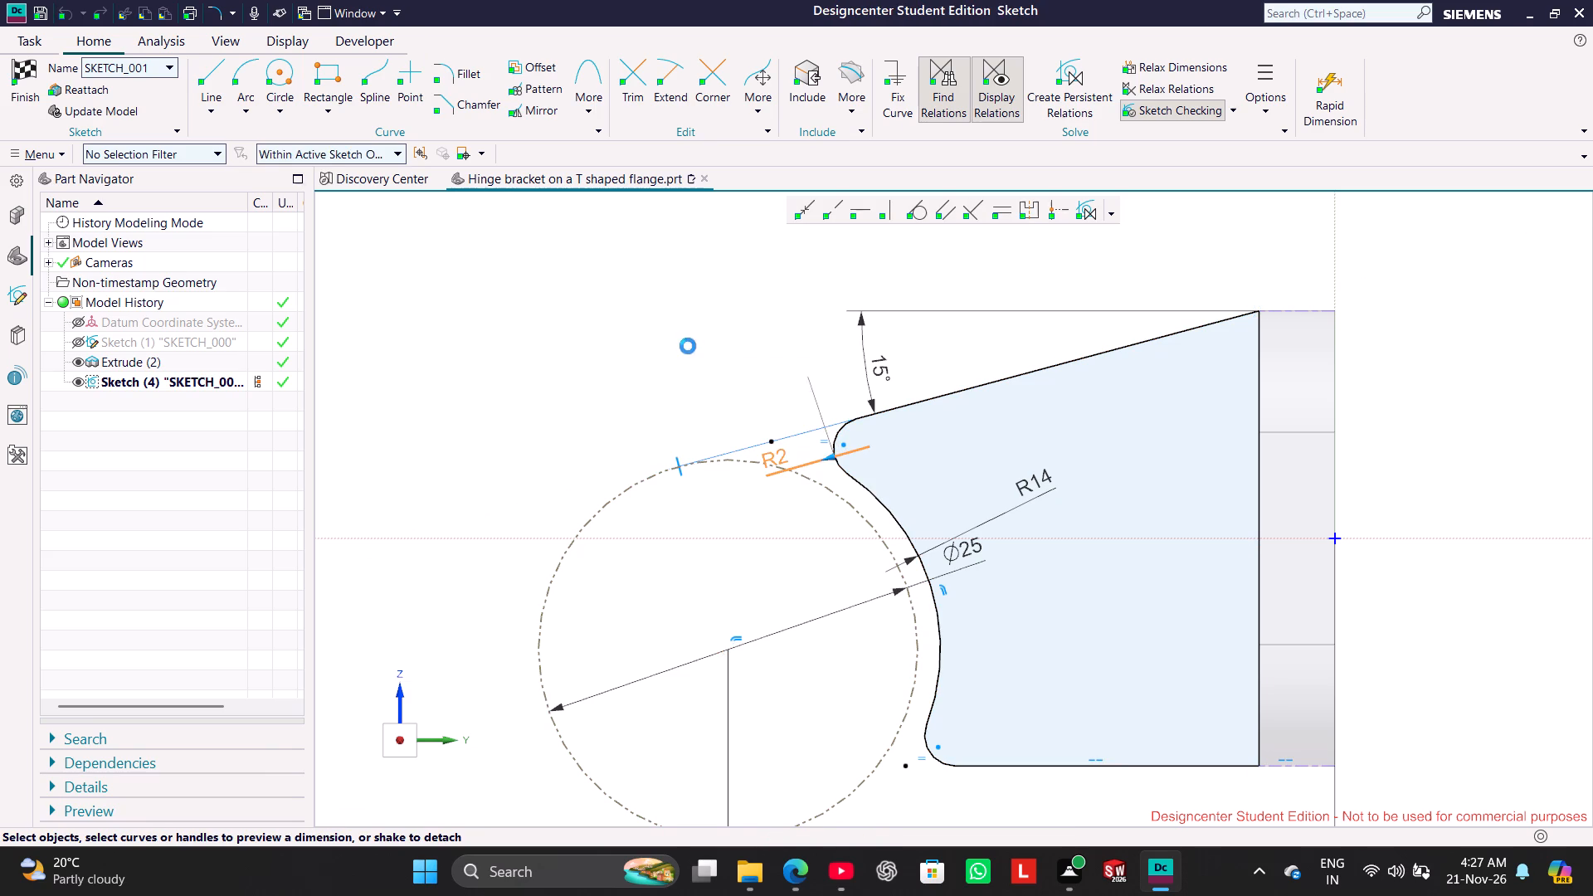
pyautogui.moveTo(778, 451); pyautogui.dragTo(870, 461)
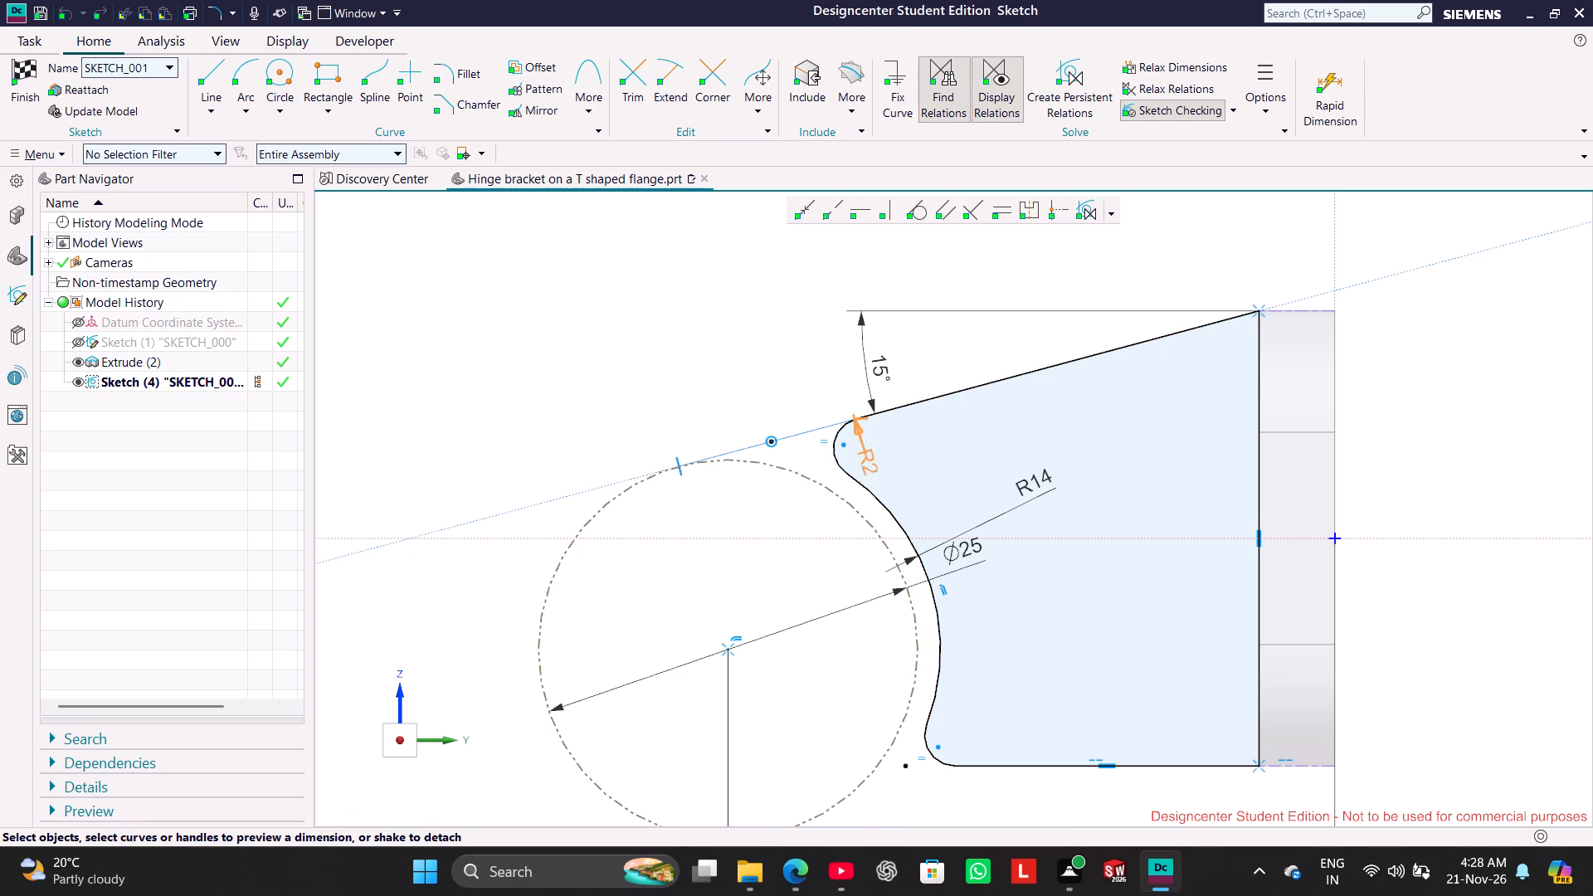
pyautogui.moveTo(870, 461); pyautogui.dragTo(924, 450)
pyautogui.click(688, 314)
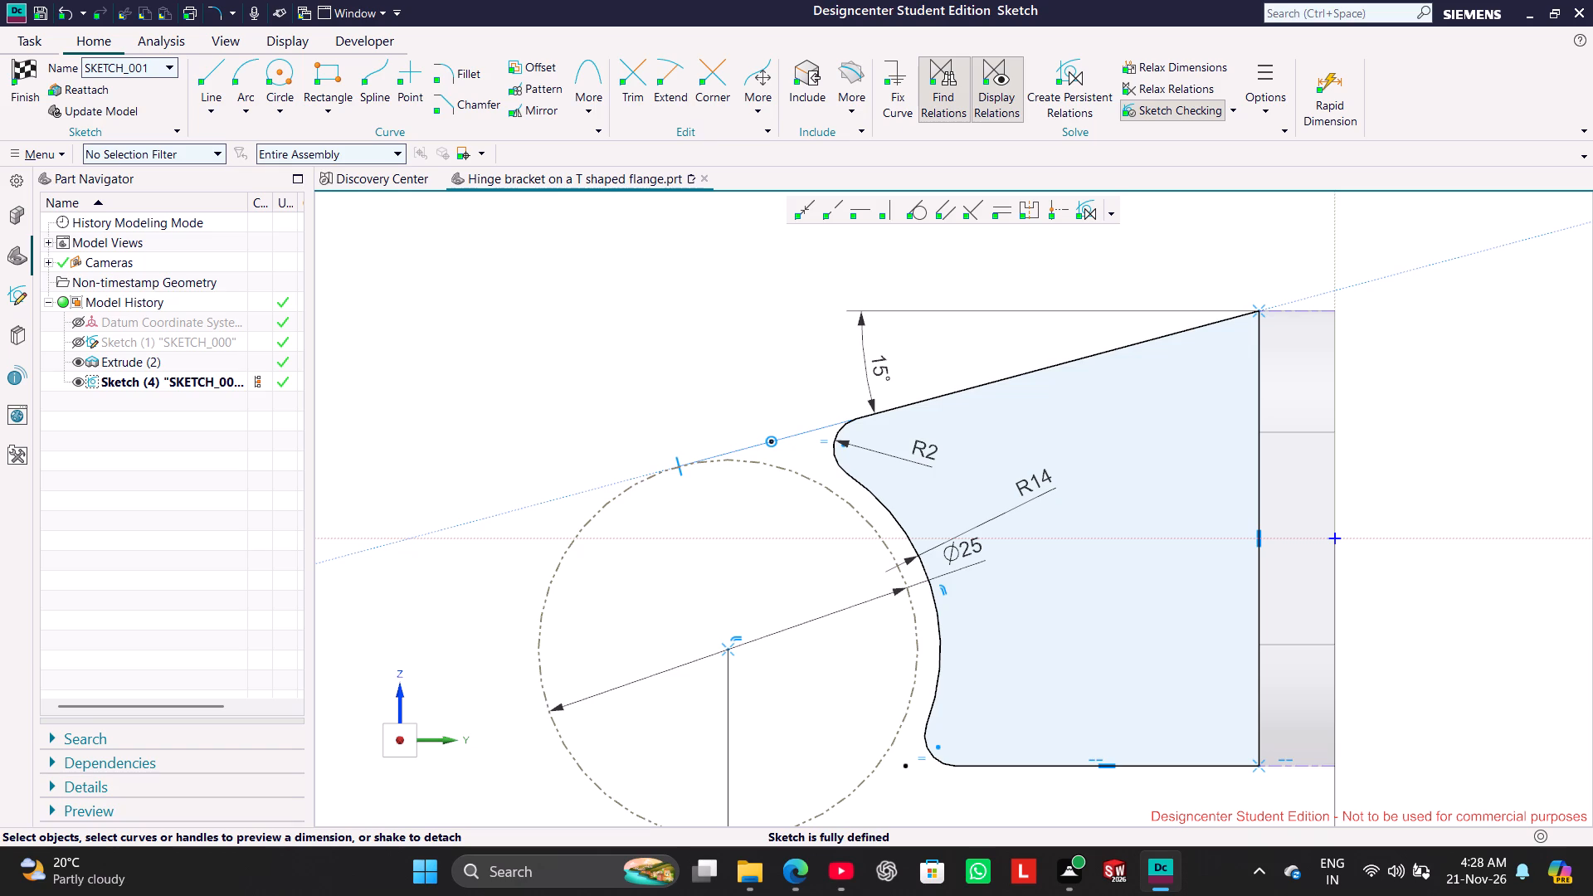
pyautogui.scroll(-3, 751, 412)
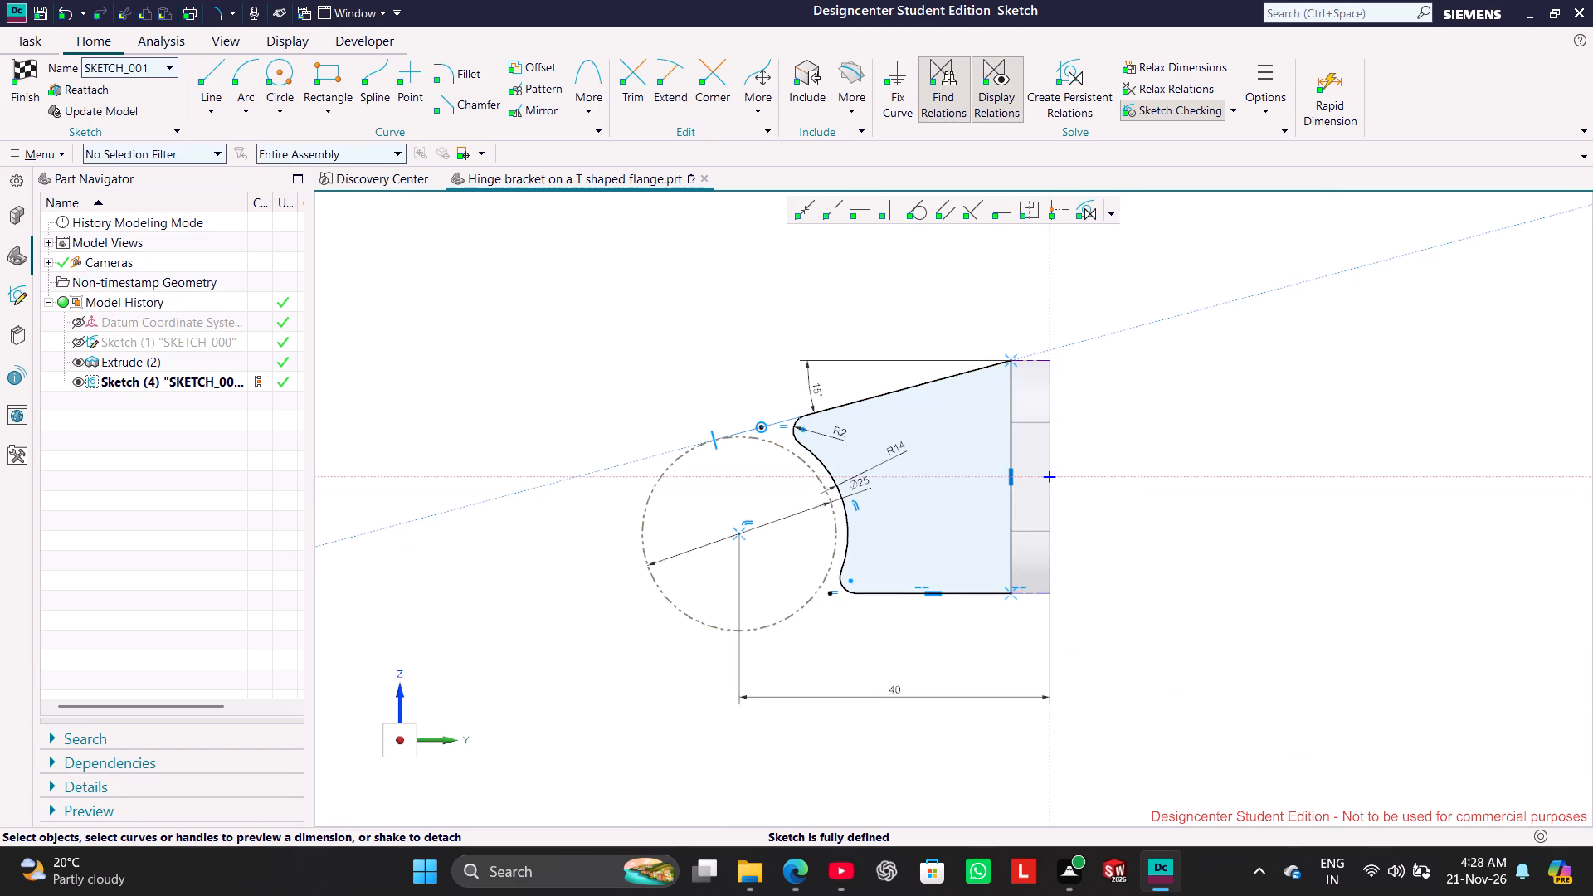
pyautogui.click(13, 91)
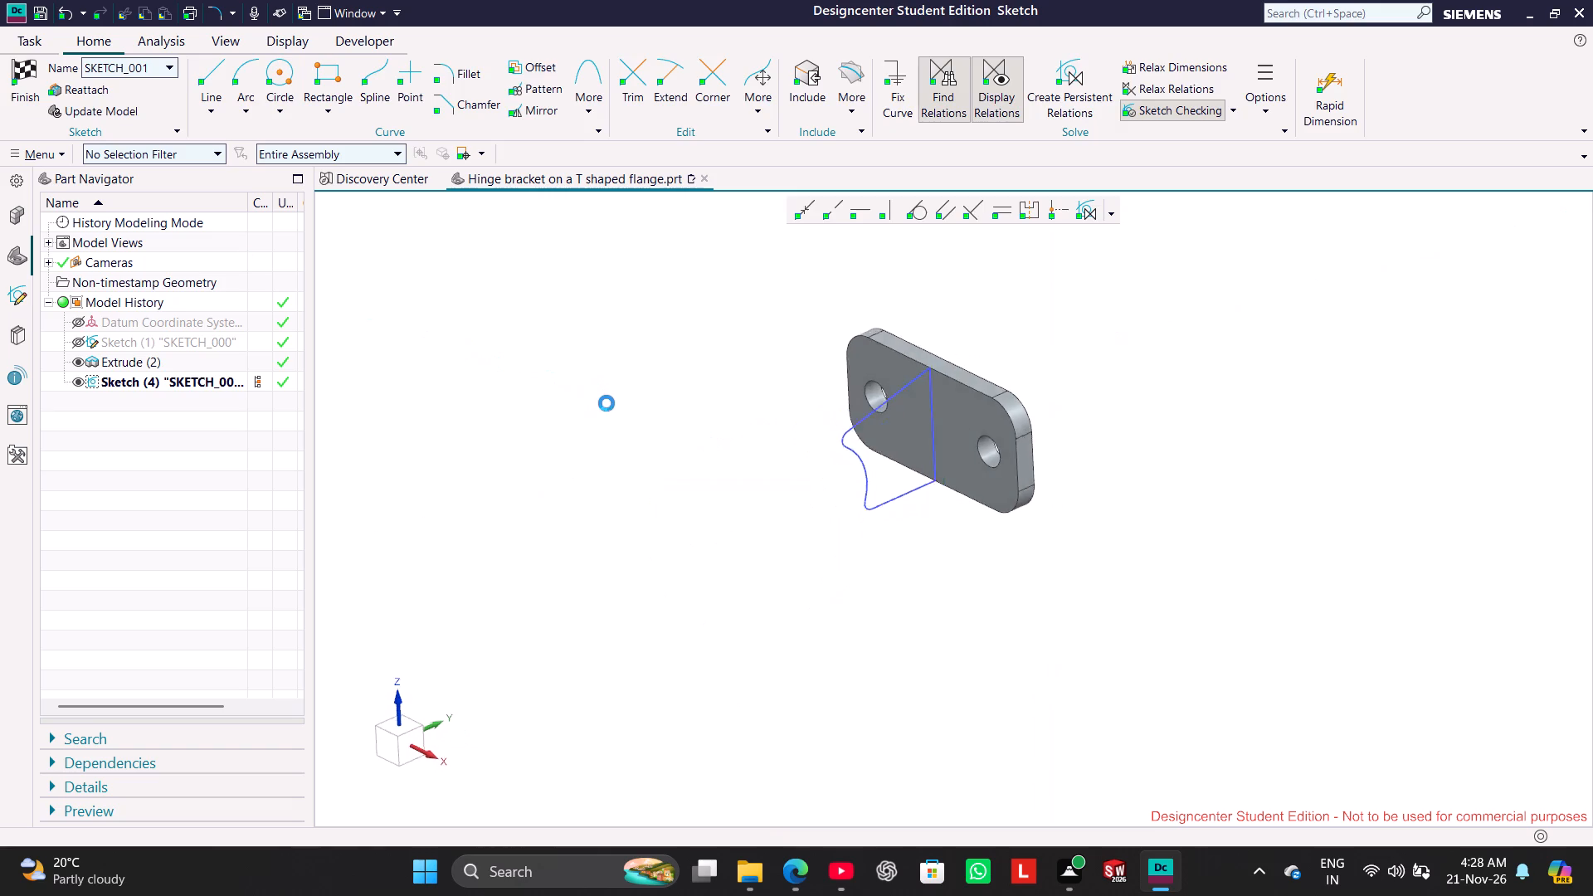
# Extrude the side profile sketch symmetrically with a total width of 18 mm, united with the flange plate.
pyautogui.rightClick(211, 359)
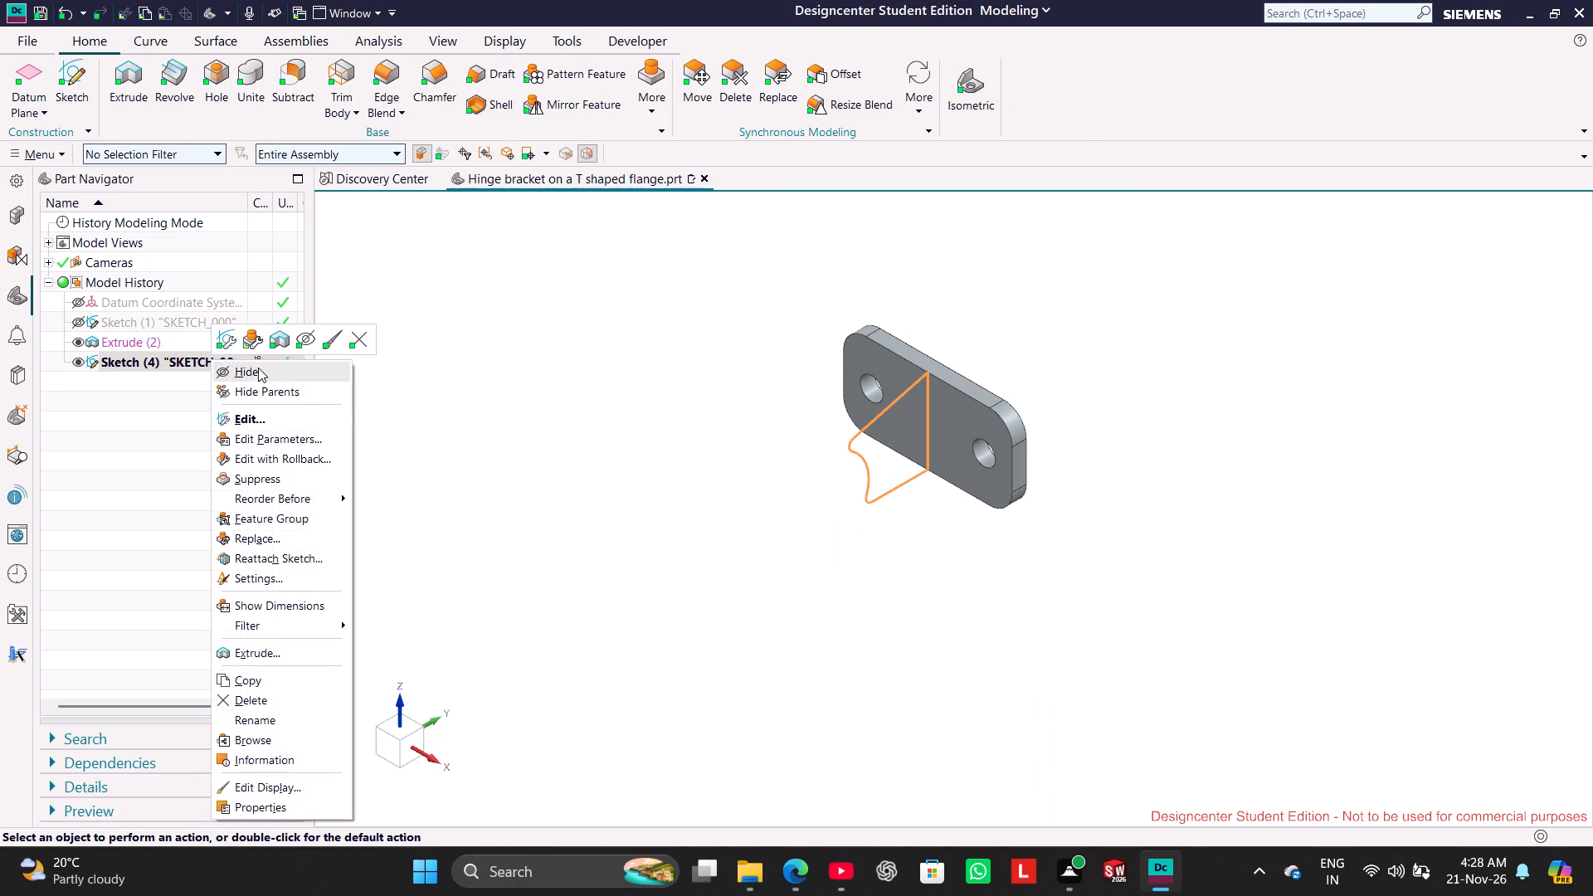
pyautogui.click(281, 345)
pyautogui.click(529, 384)
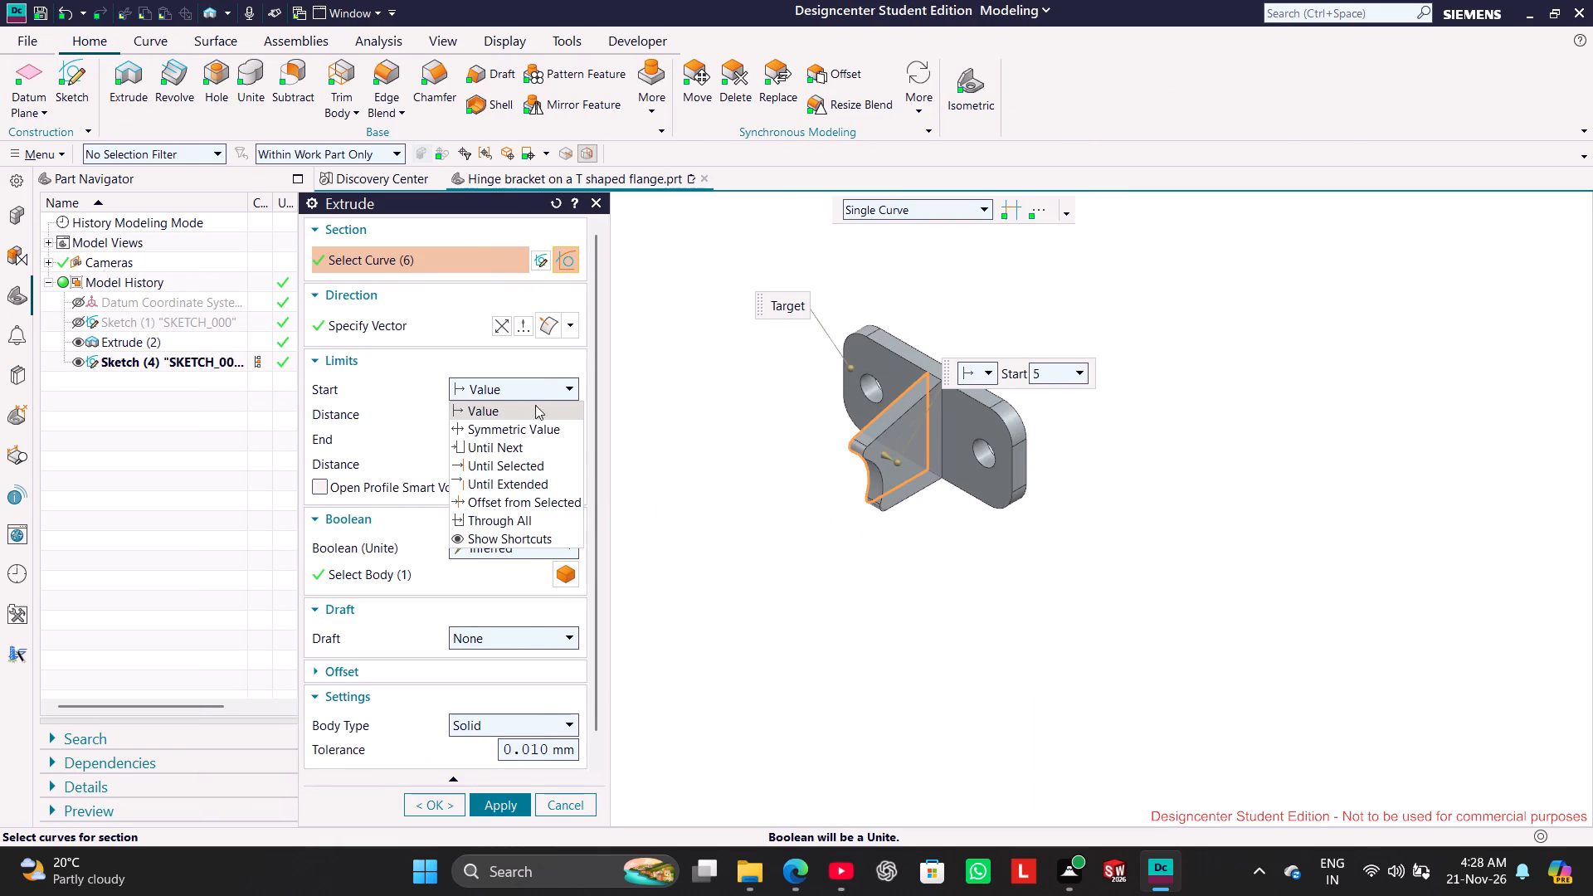
pyautogui.click(542, 427)
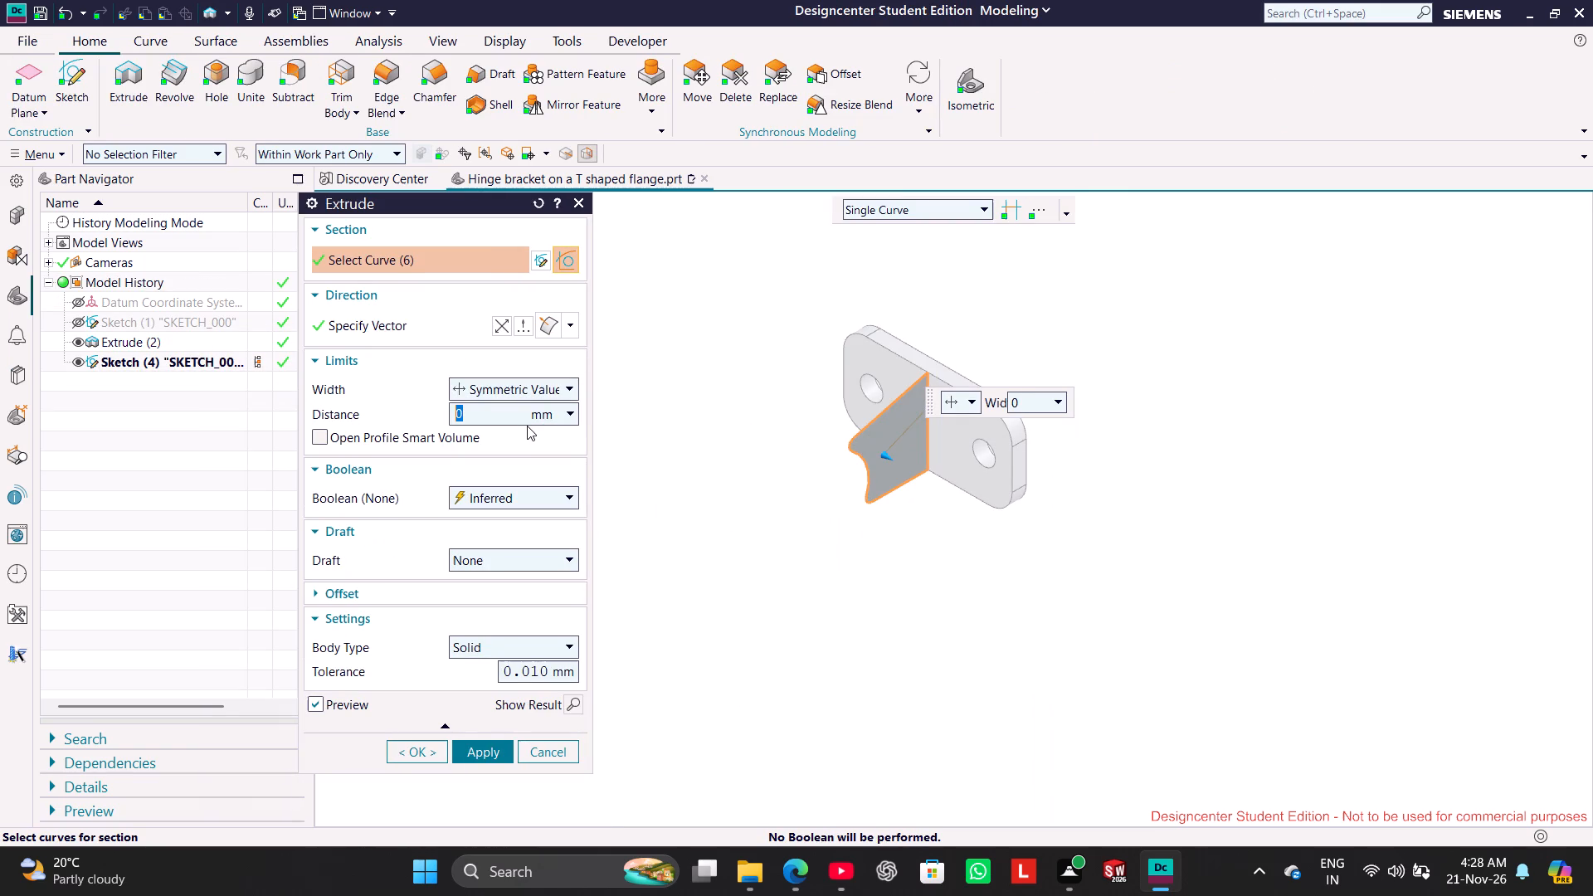
pyautogui.write('18')
pyautogui.press('Return')
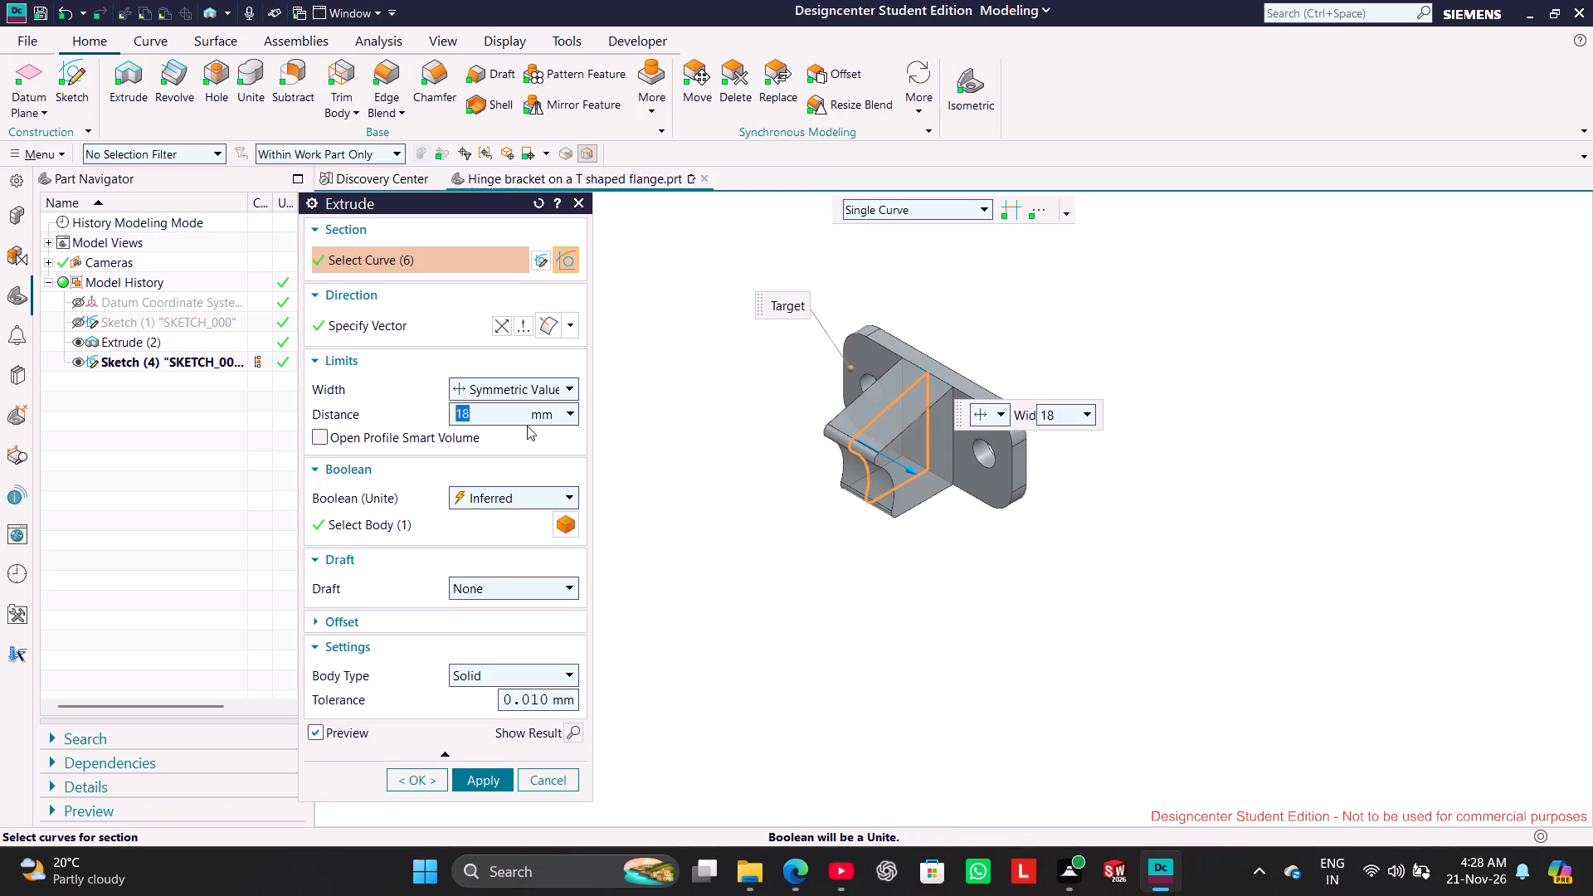
pyautogui.click(476, 777)
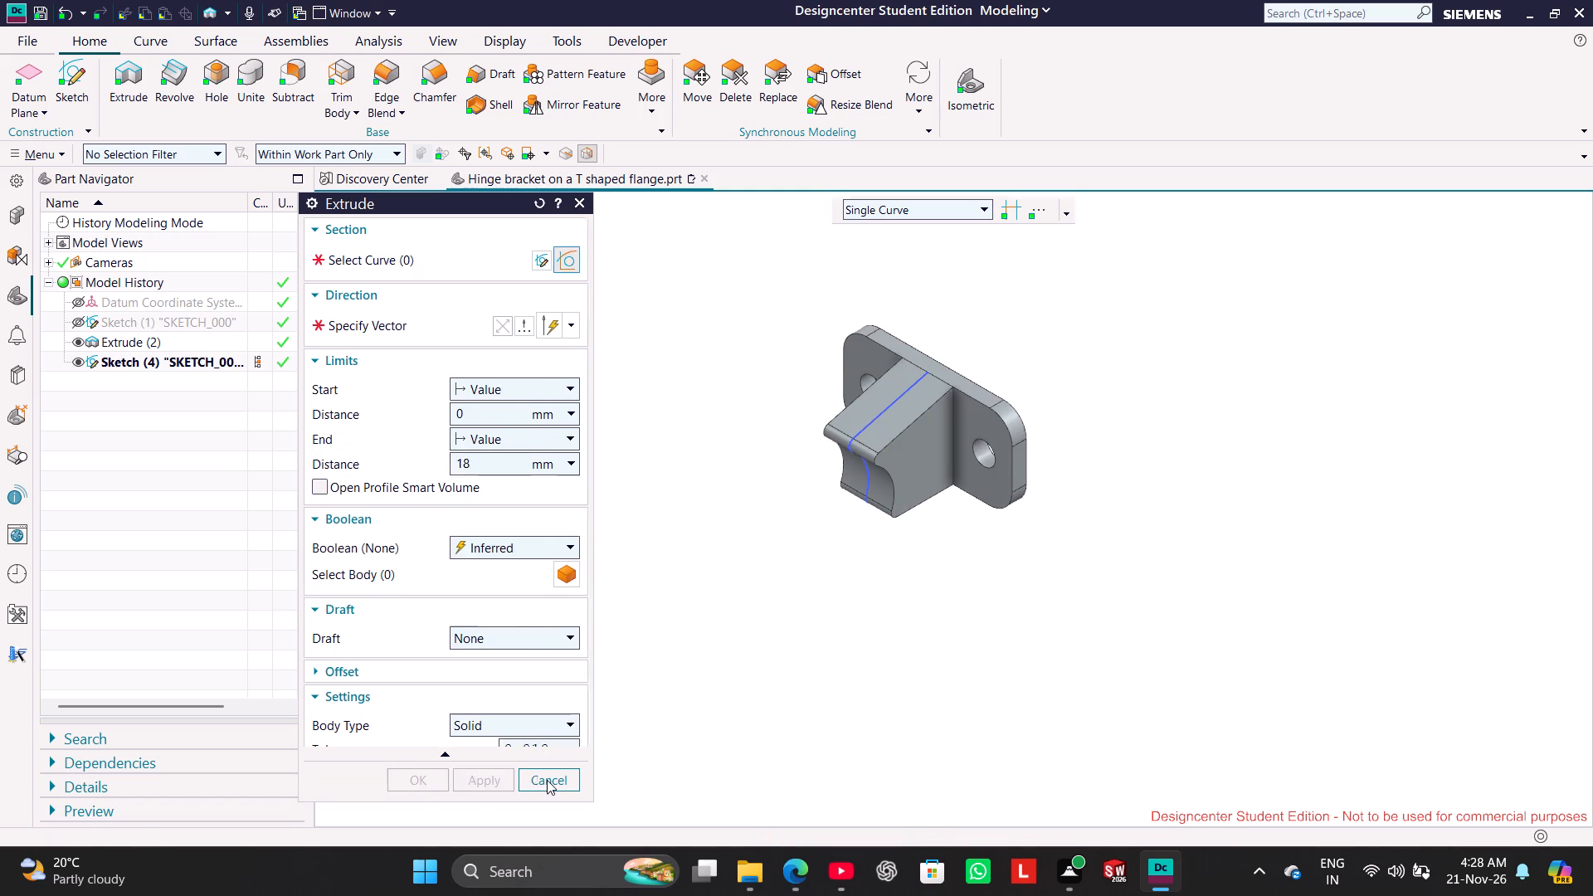
pyautogui.click(562, 780)
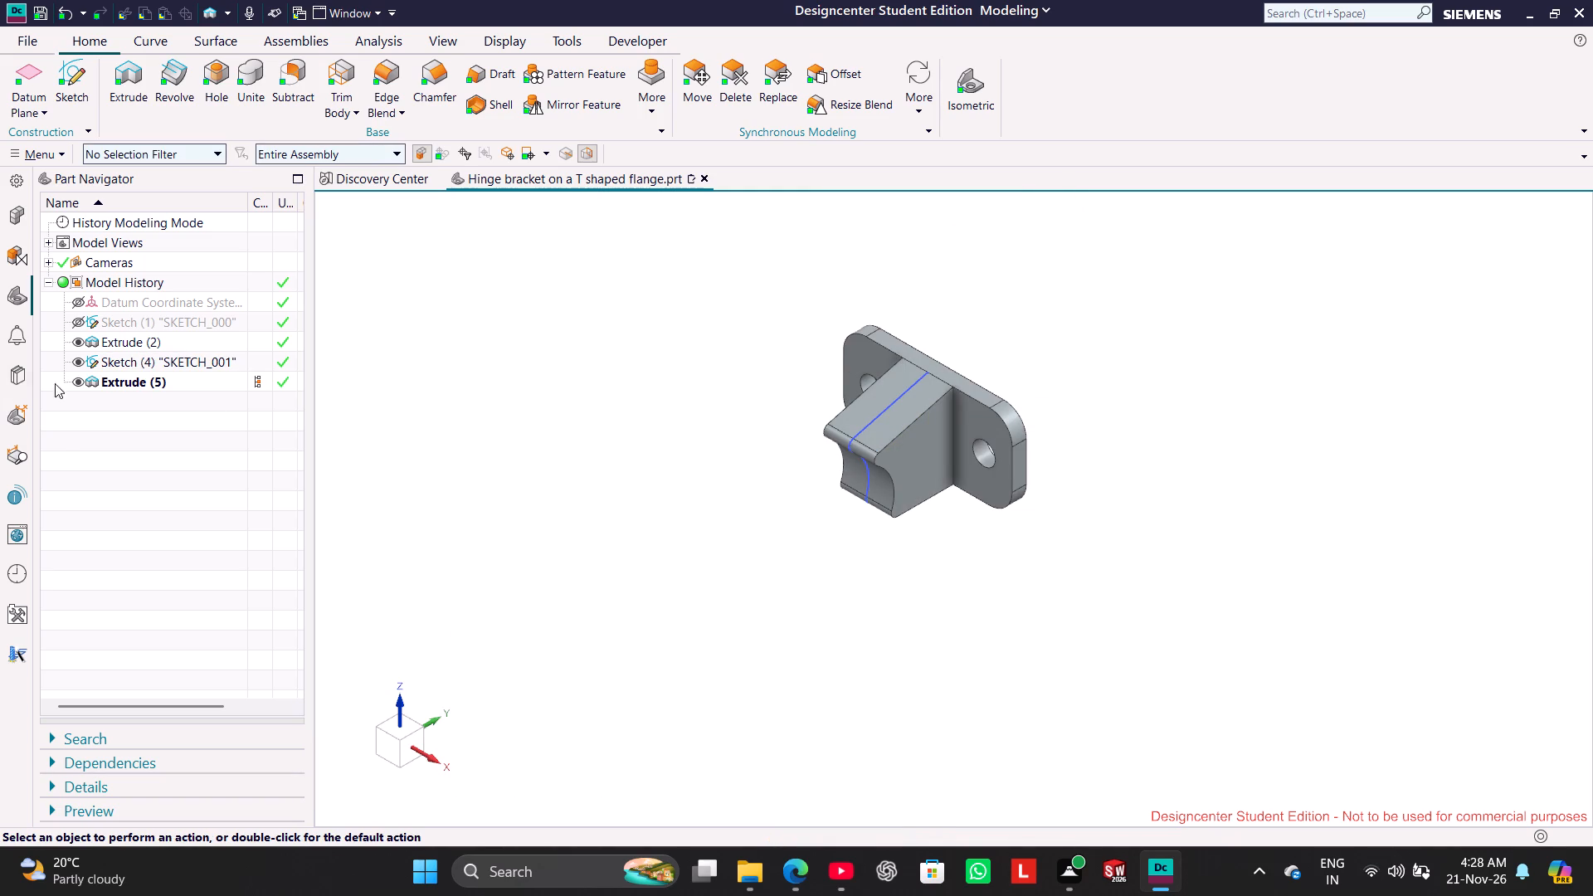
# Create a new sketch on the Right plane.
pyautogui.click(77, 84)
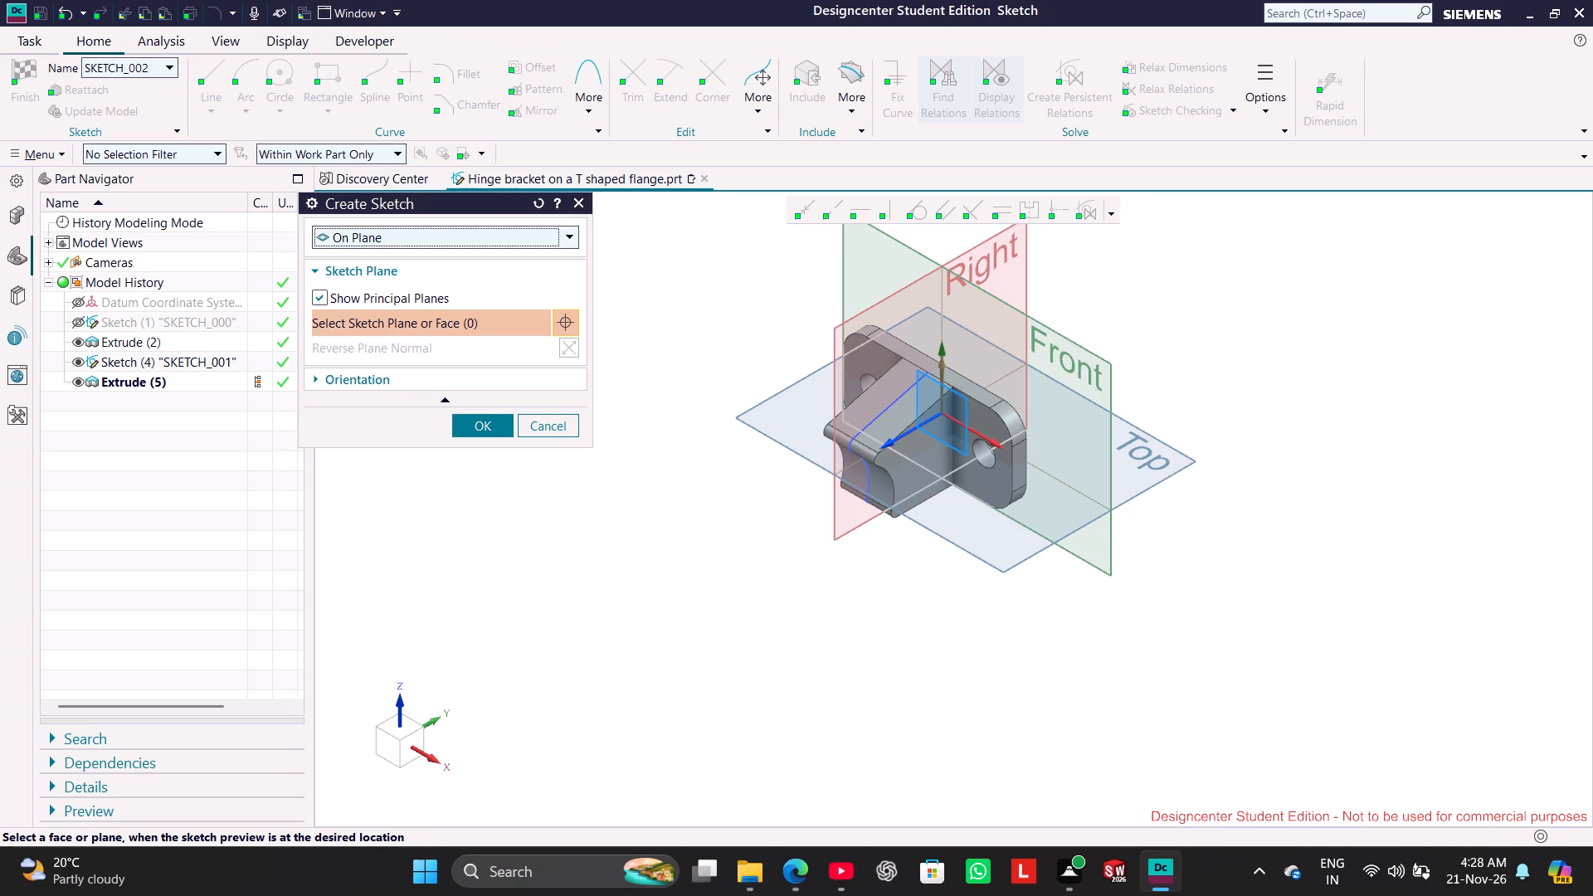
pyautogui.click(884, 305)
pyautogui.click(494, 427)
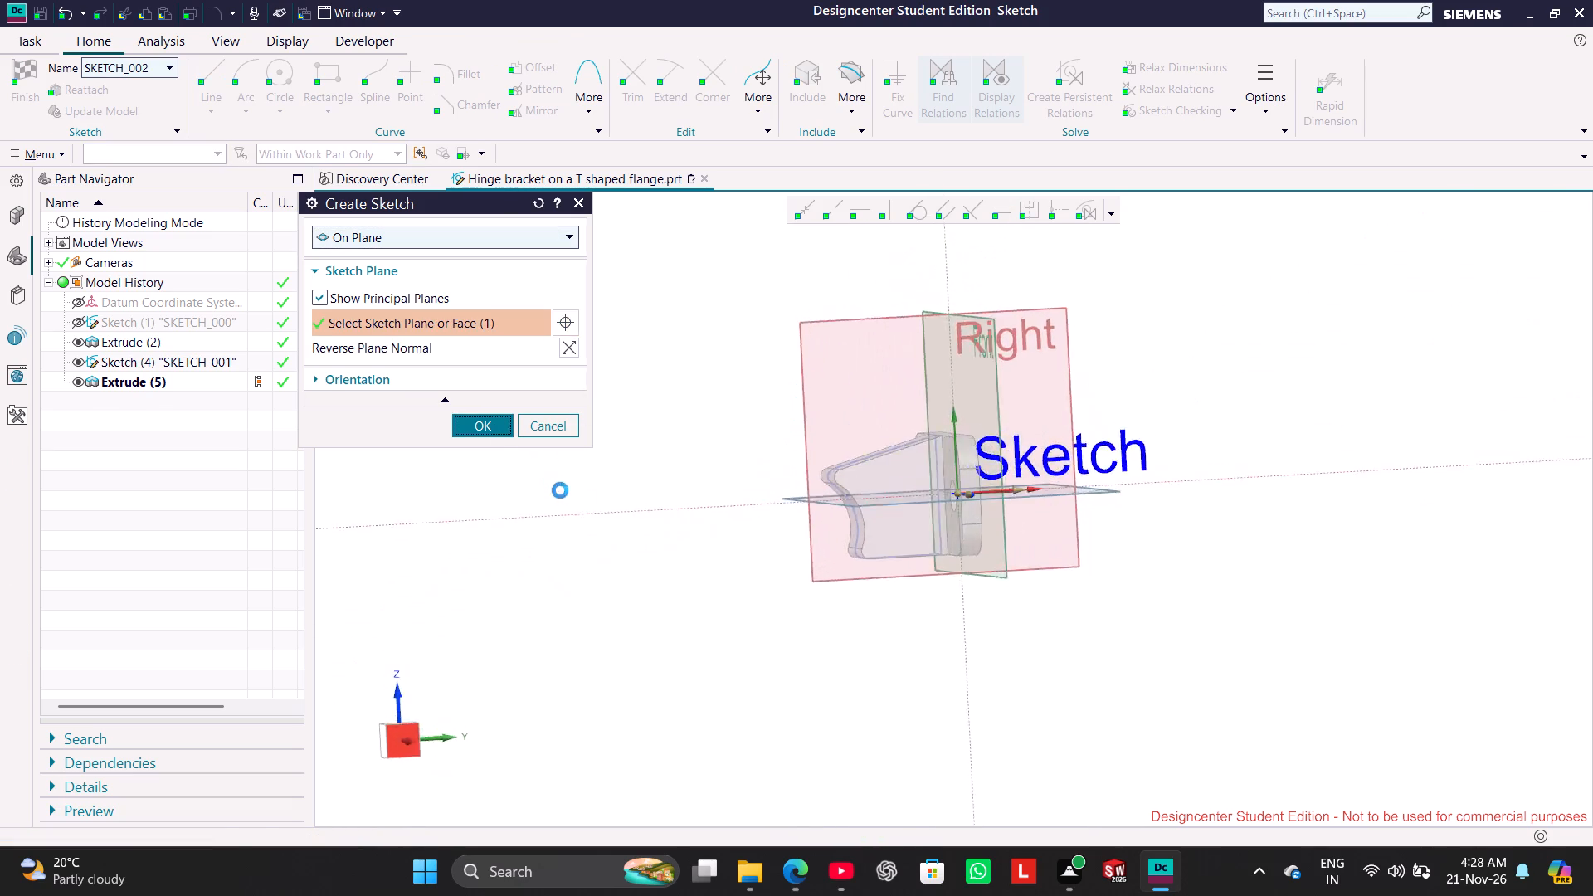
pyautogui.click(679, 408)
pyautogui.scroll(3, 882, 509)
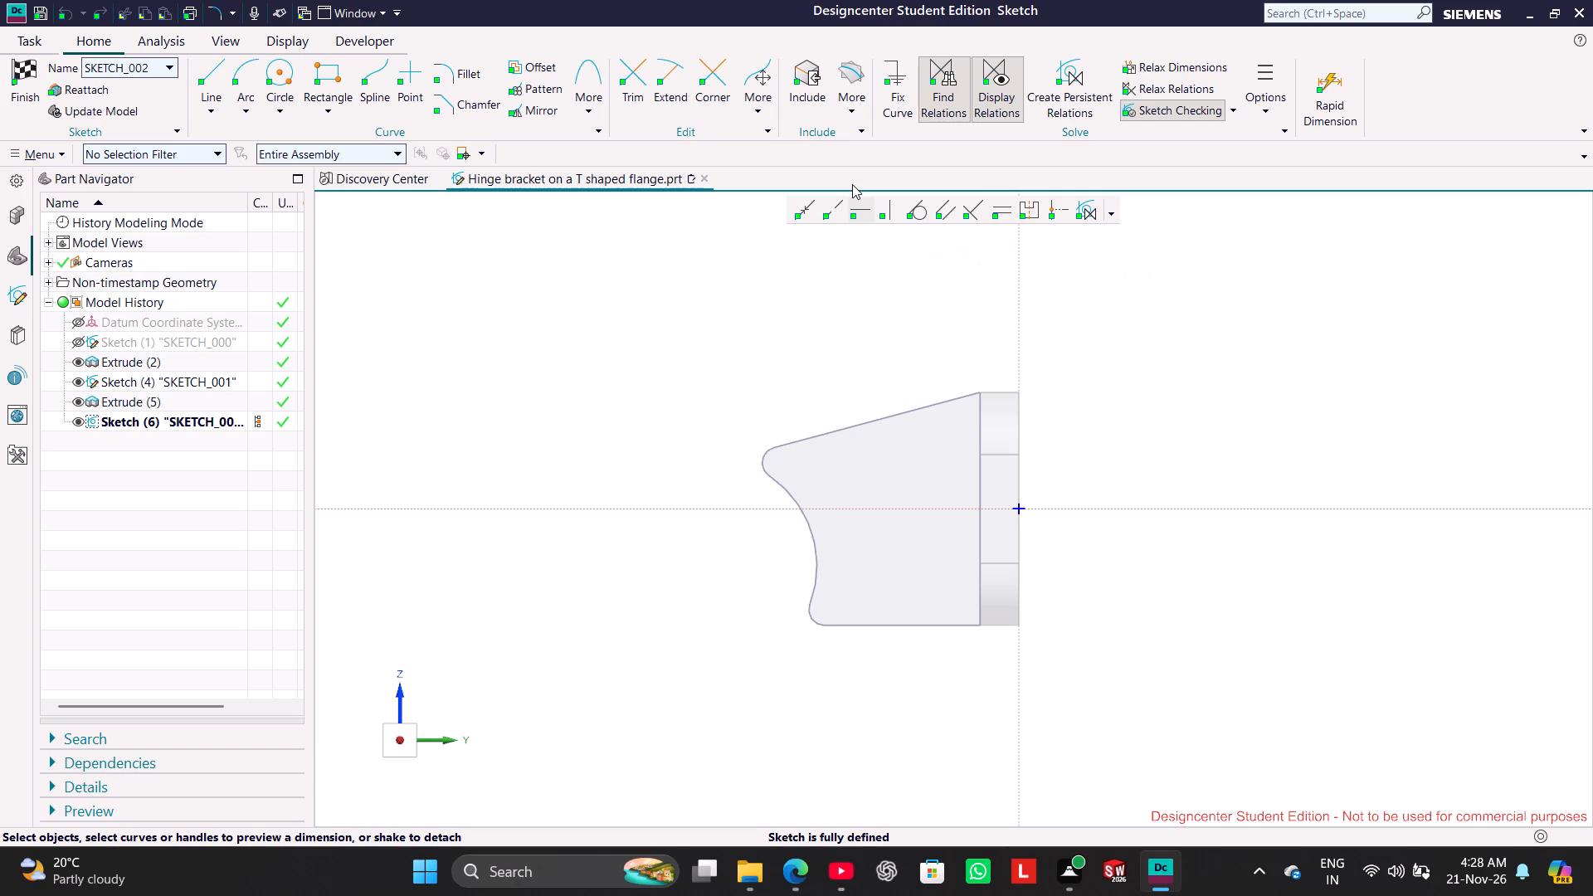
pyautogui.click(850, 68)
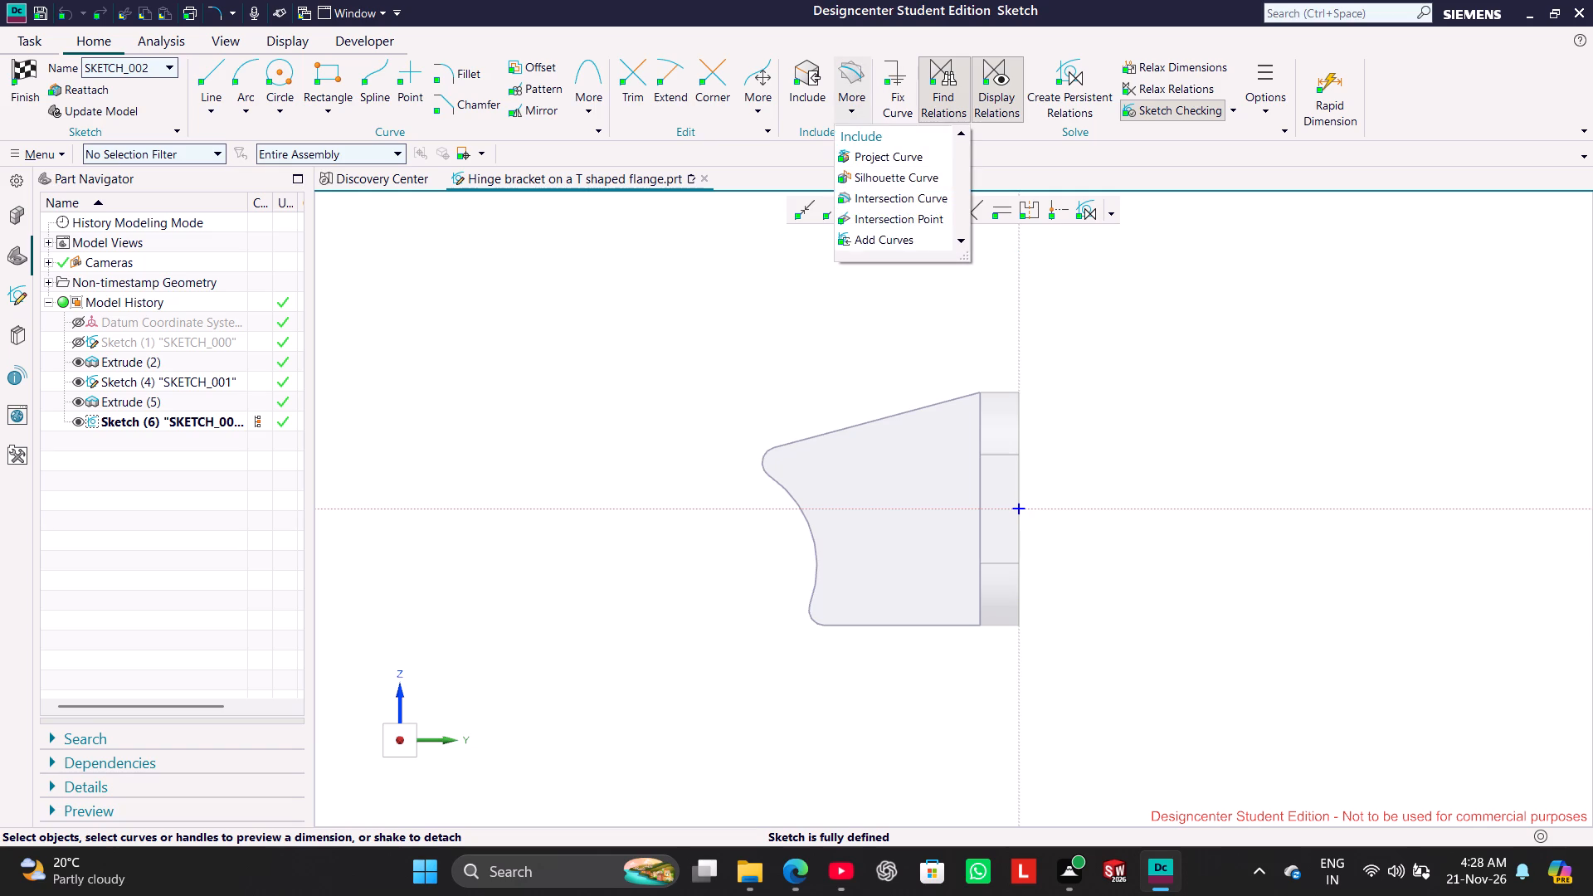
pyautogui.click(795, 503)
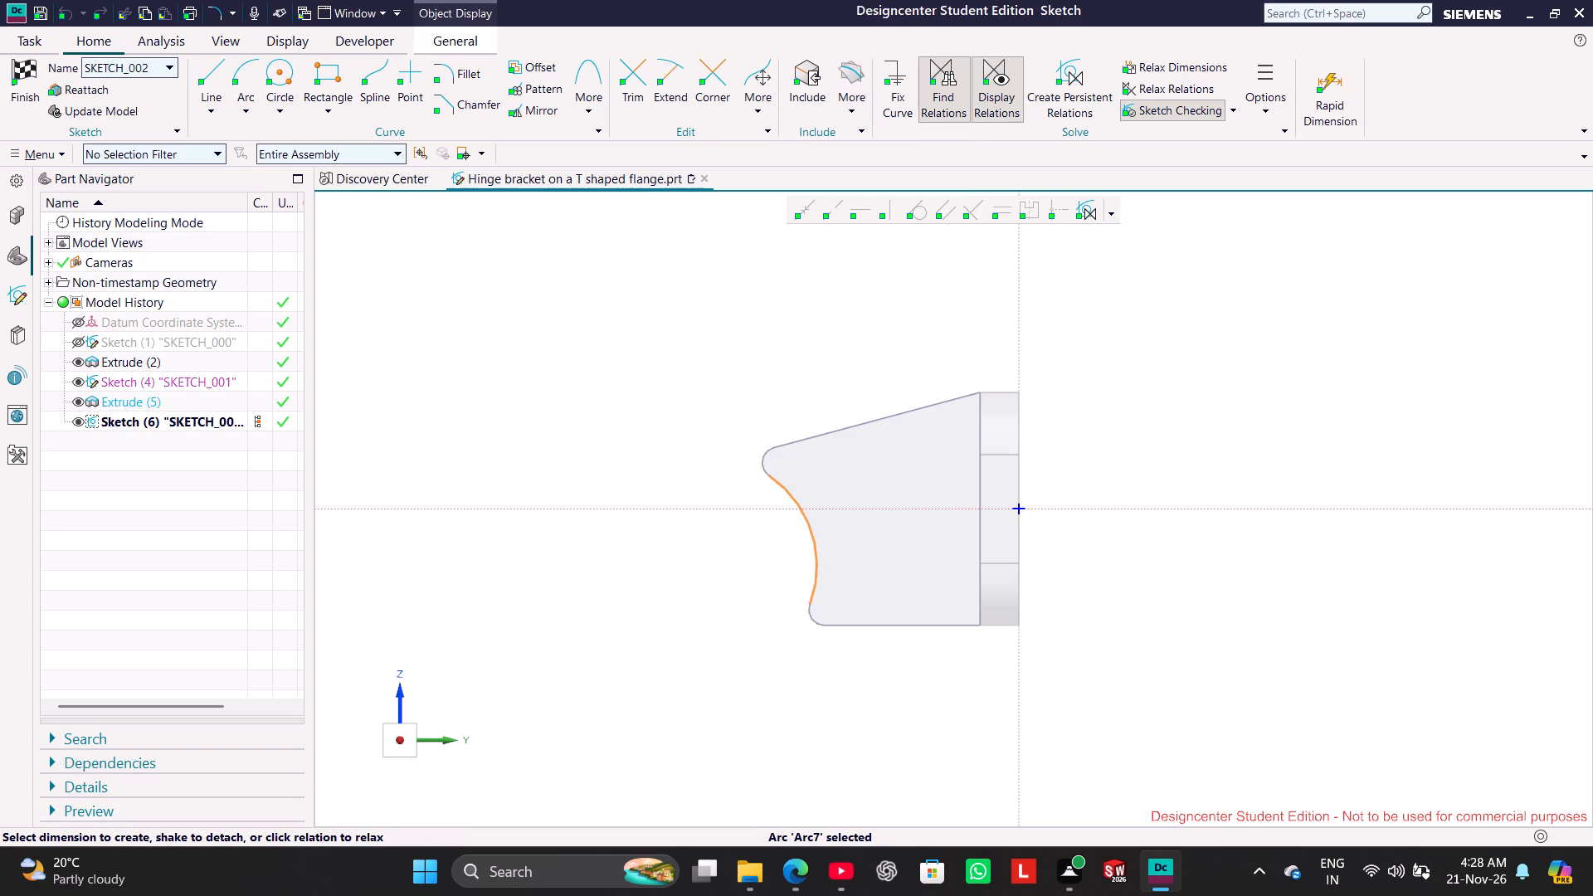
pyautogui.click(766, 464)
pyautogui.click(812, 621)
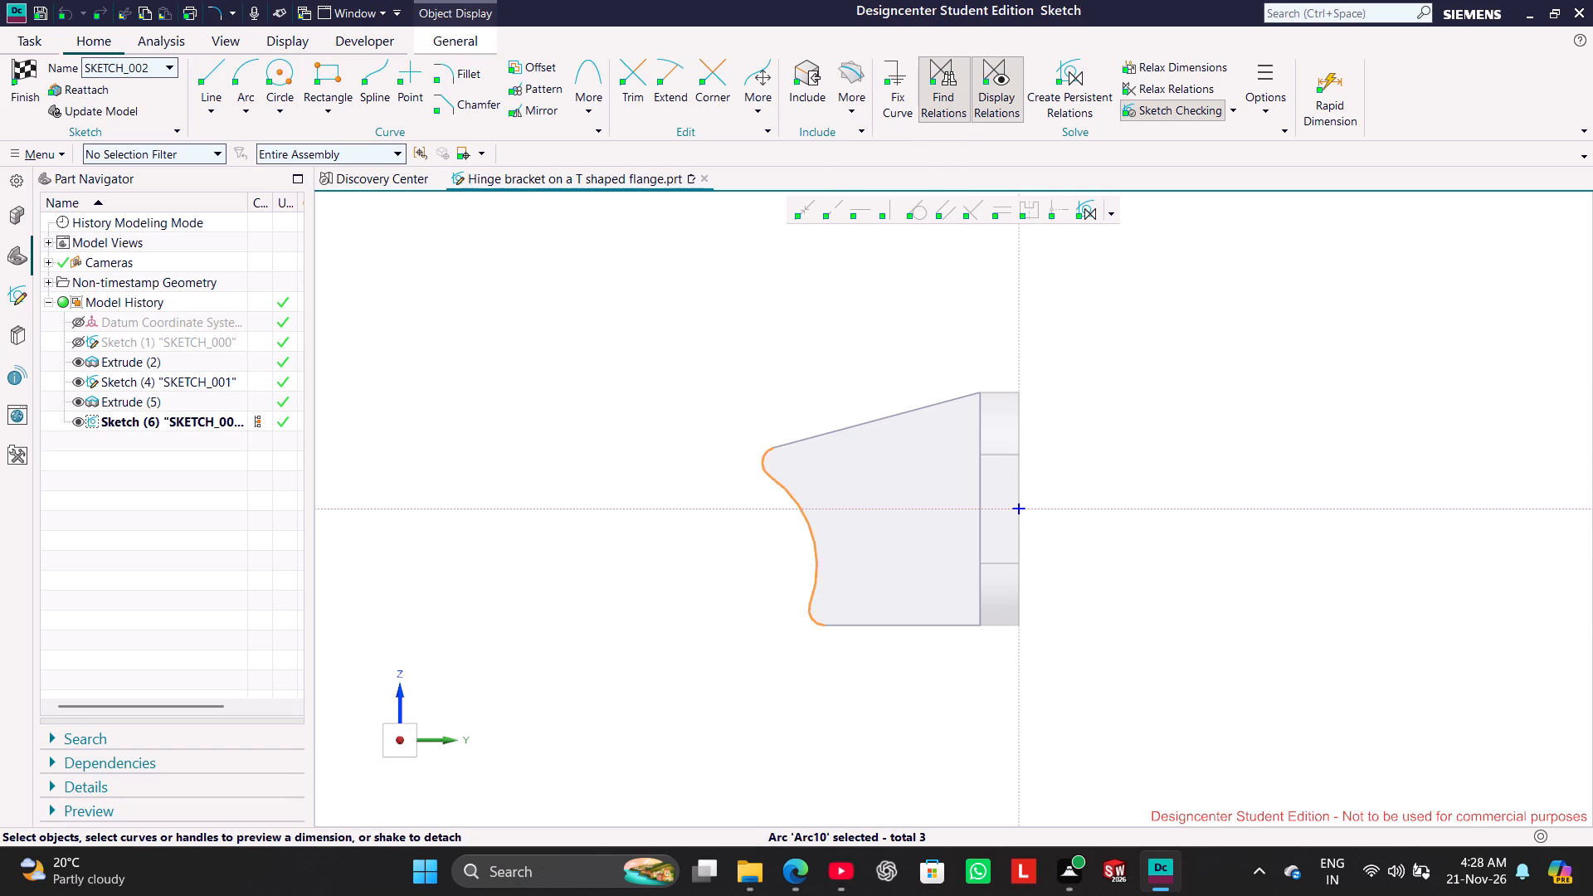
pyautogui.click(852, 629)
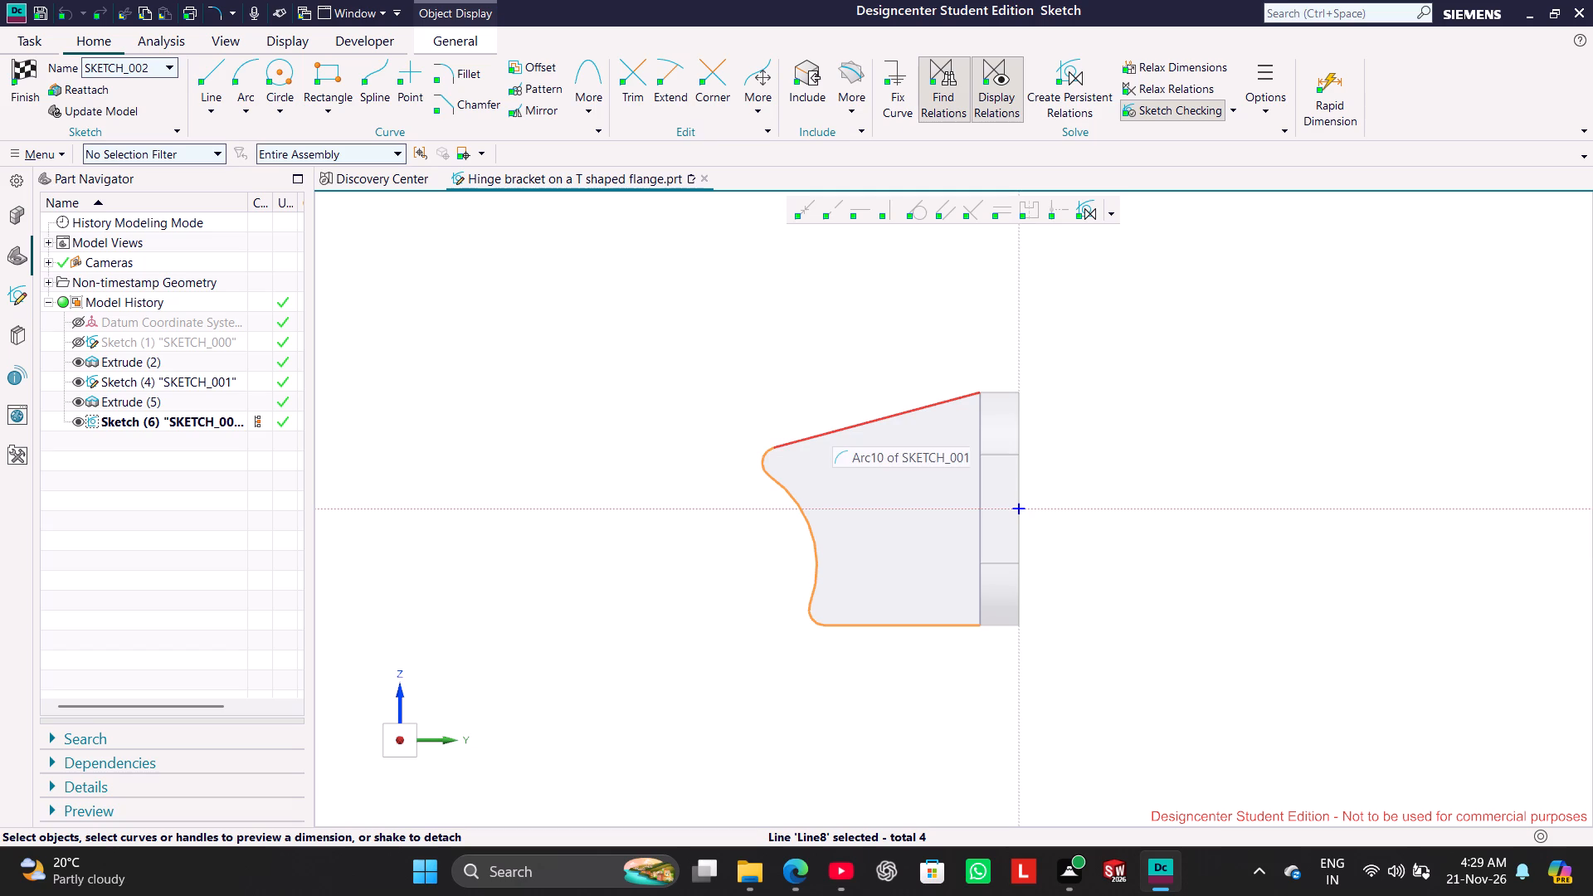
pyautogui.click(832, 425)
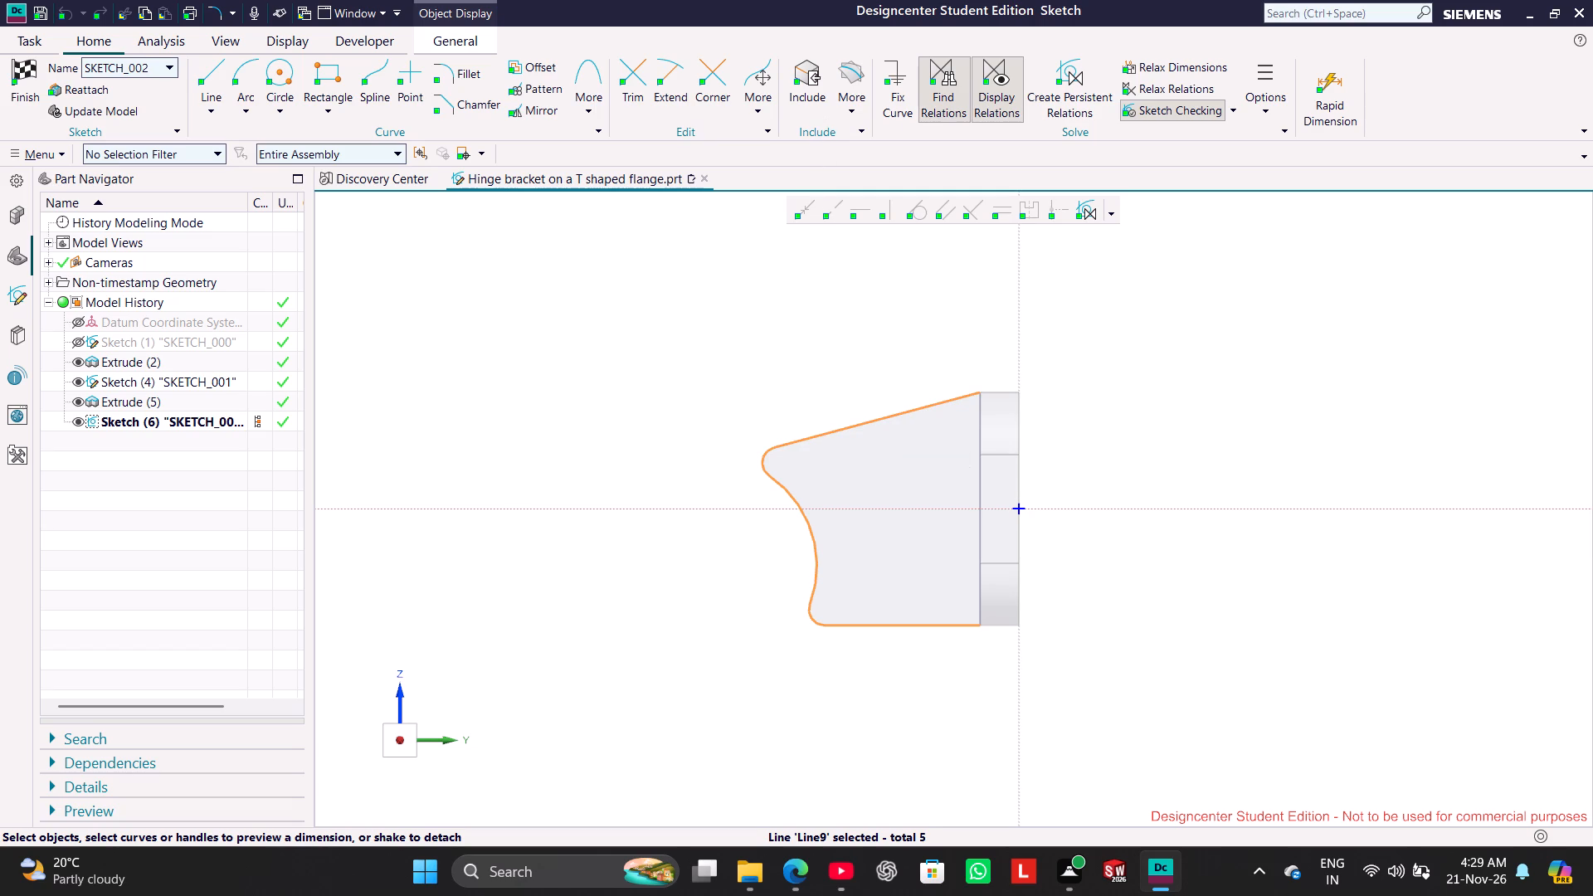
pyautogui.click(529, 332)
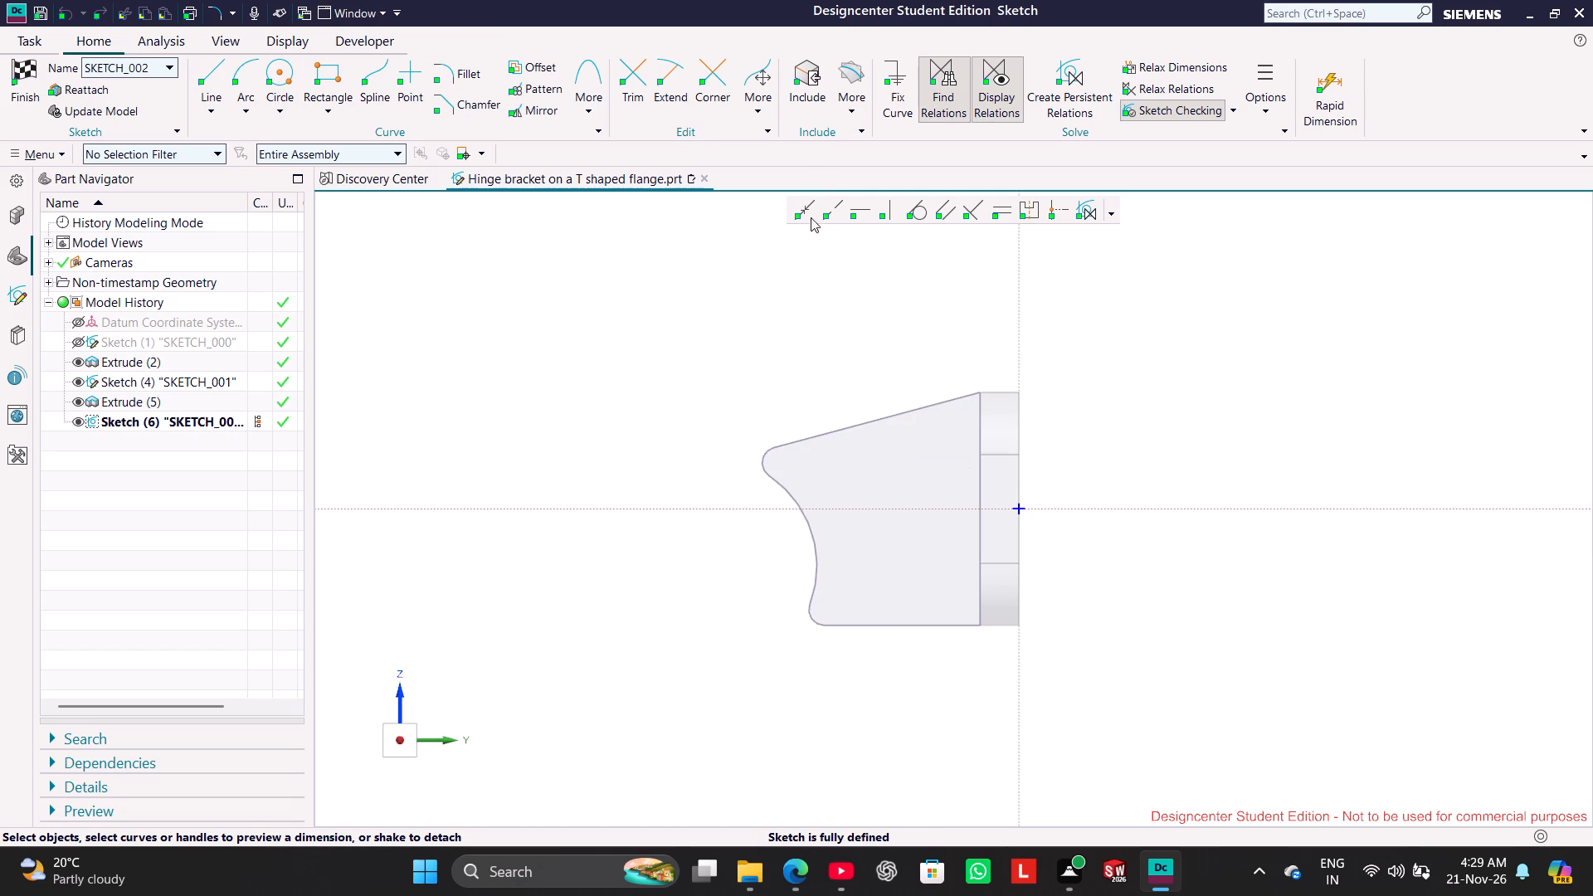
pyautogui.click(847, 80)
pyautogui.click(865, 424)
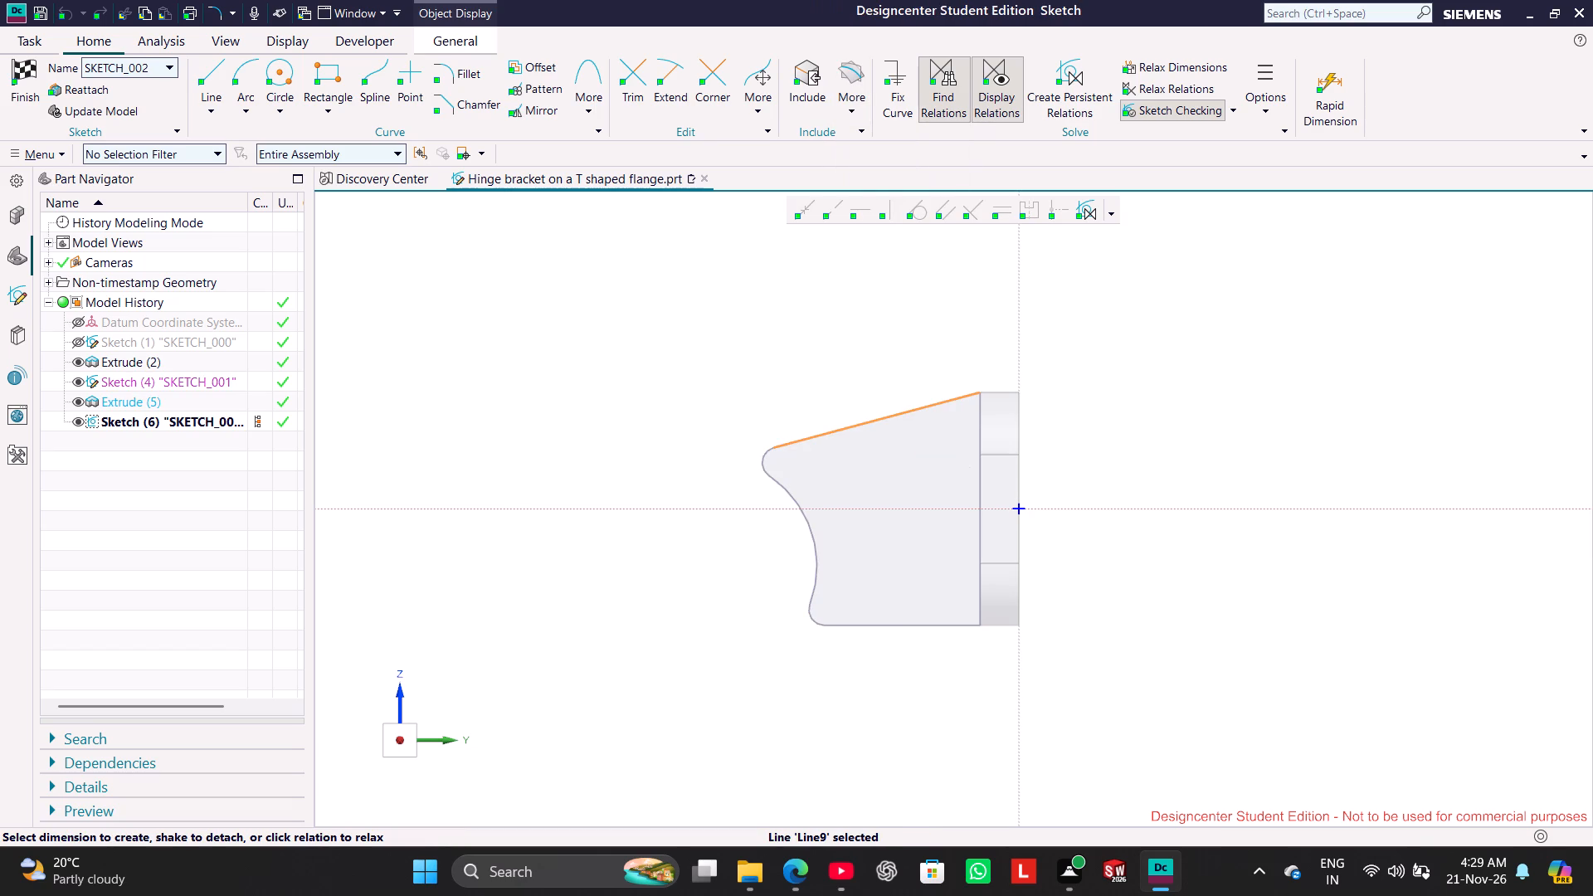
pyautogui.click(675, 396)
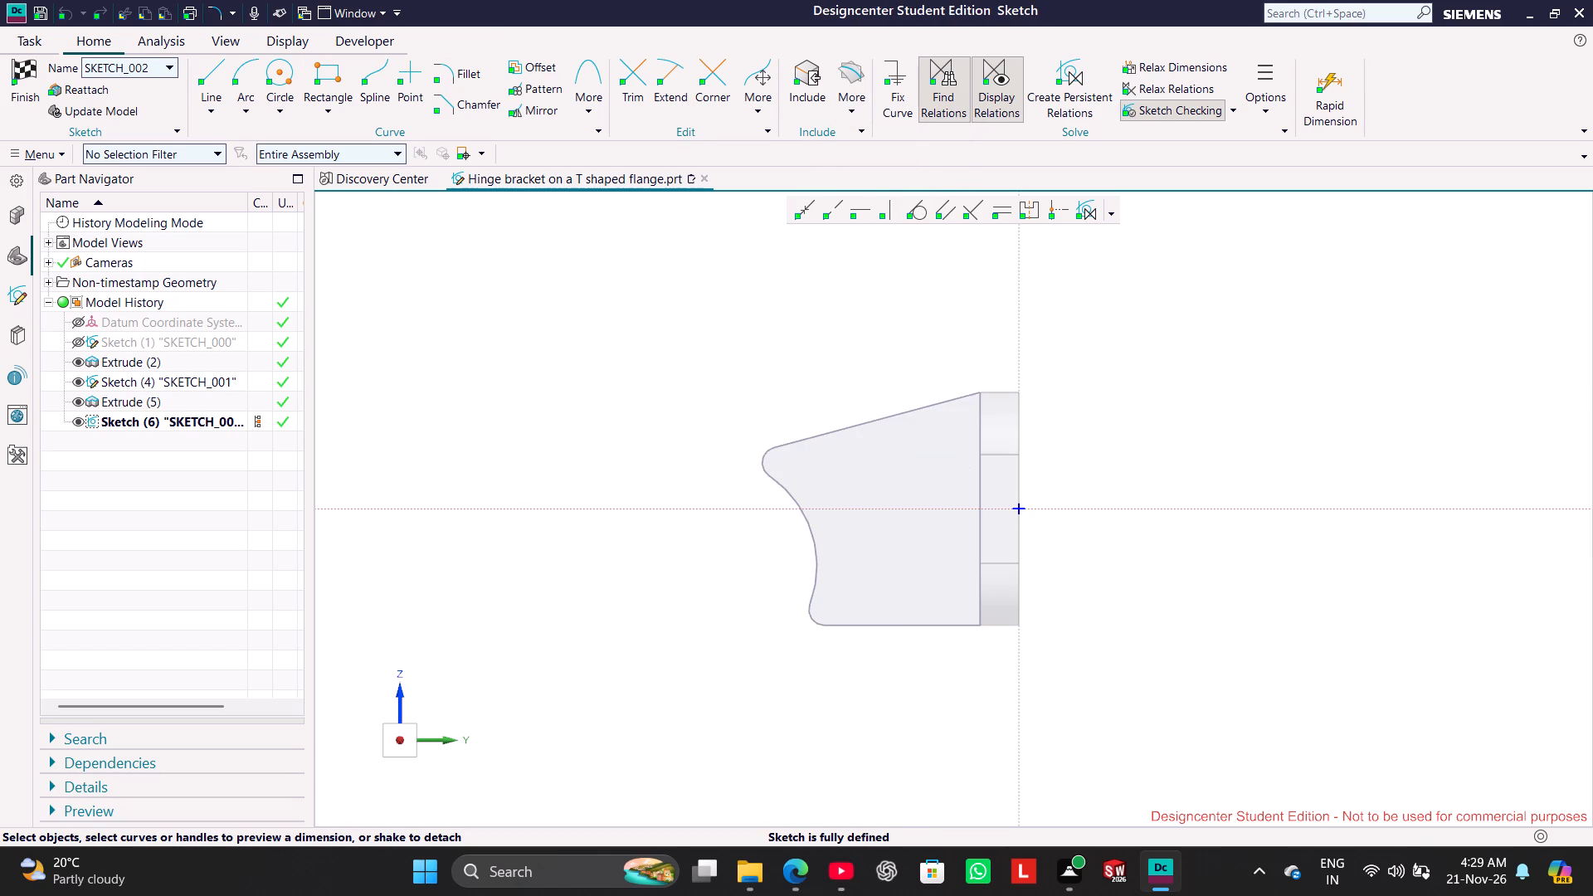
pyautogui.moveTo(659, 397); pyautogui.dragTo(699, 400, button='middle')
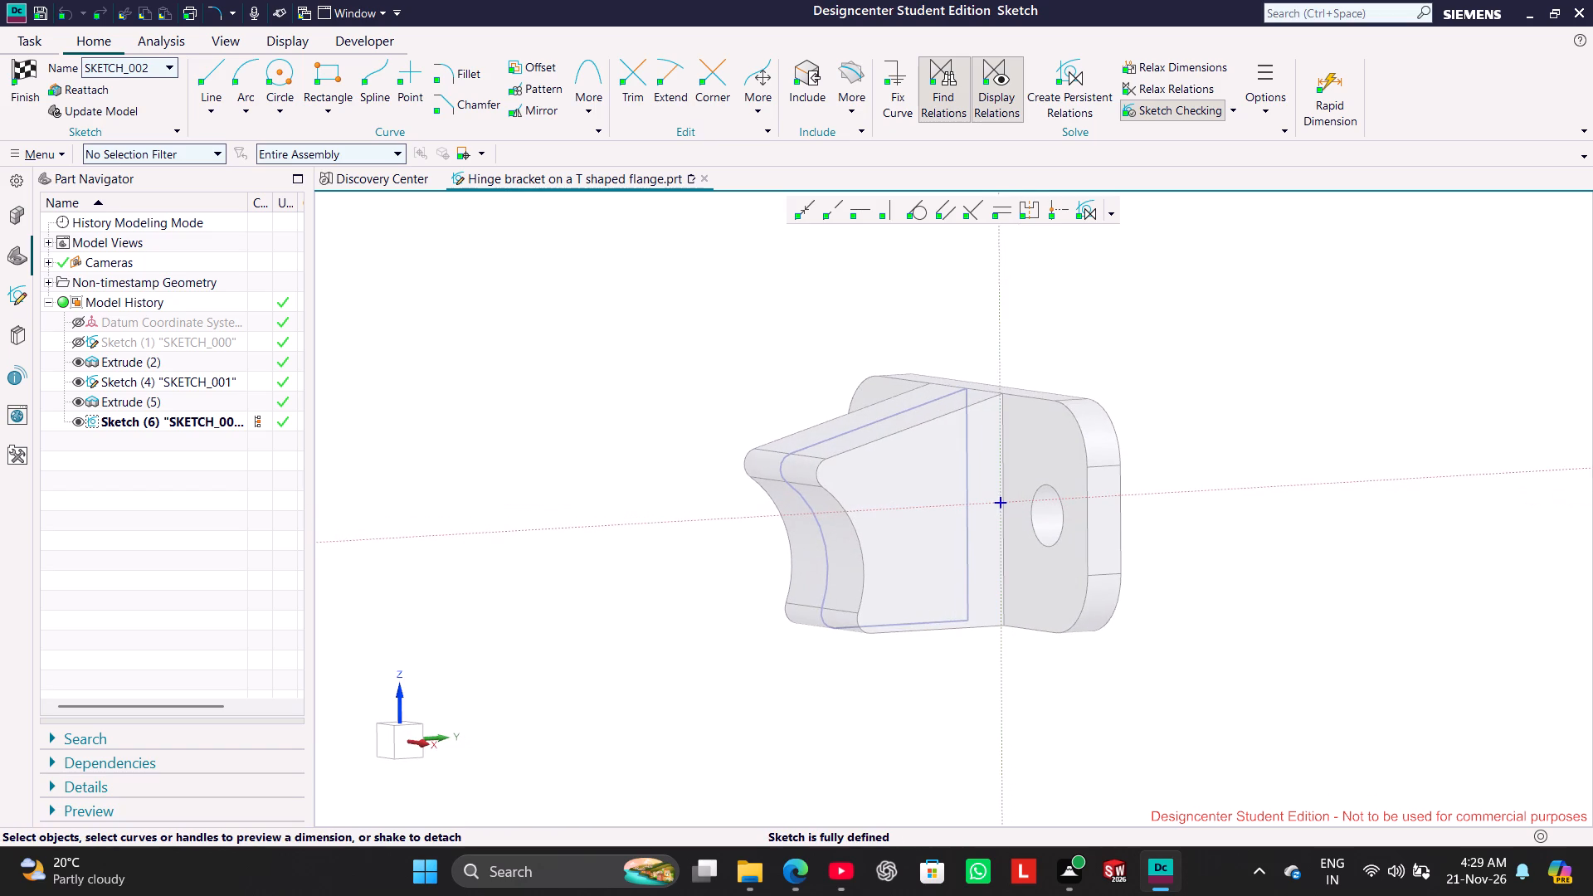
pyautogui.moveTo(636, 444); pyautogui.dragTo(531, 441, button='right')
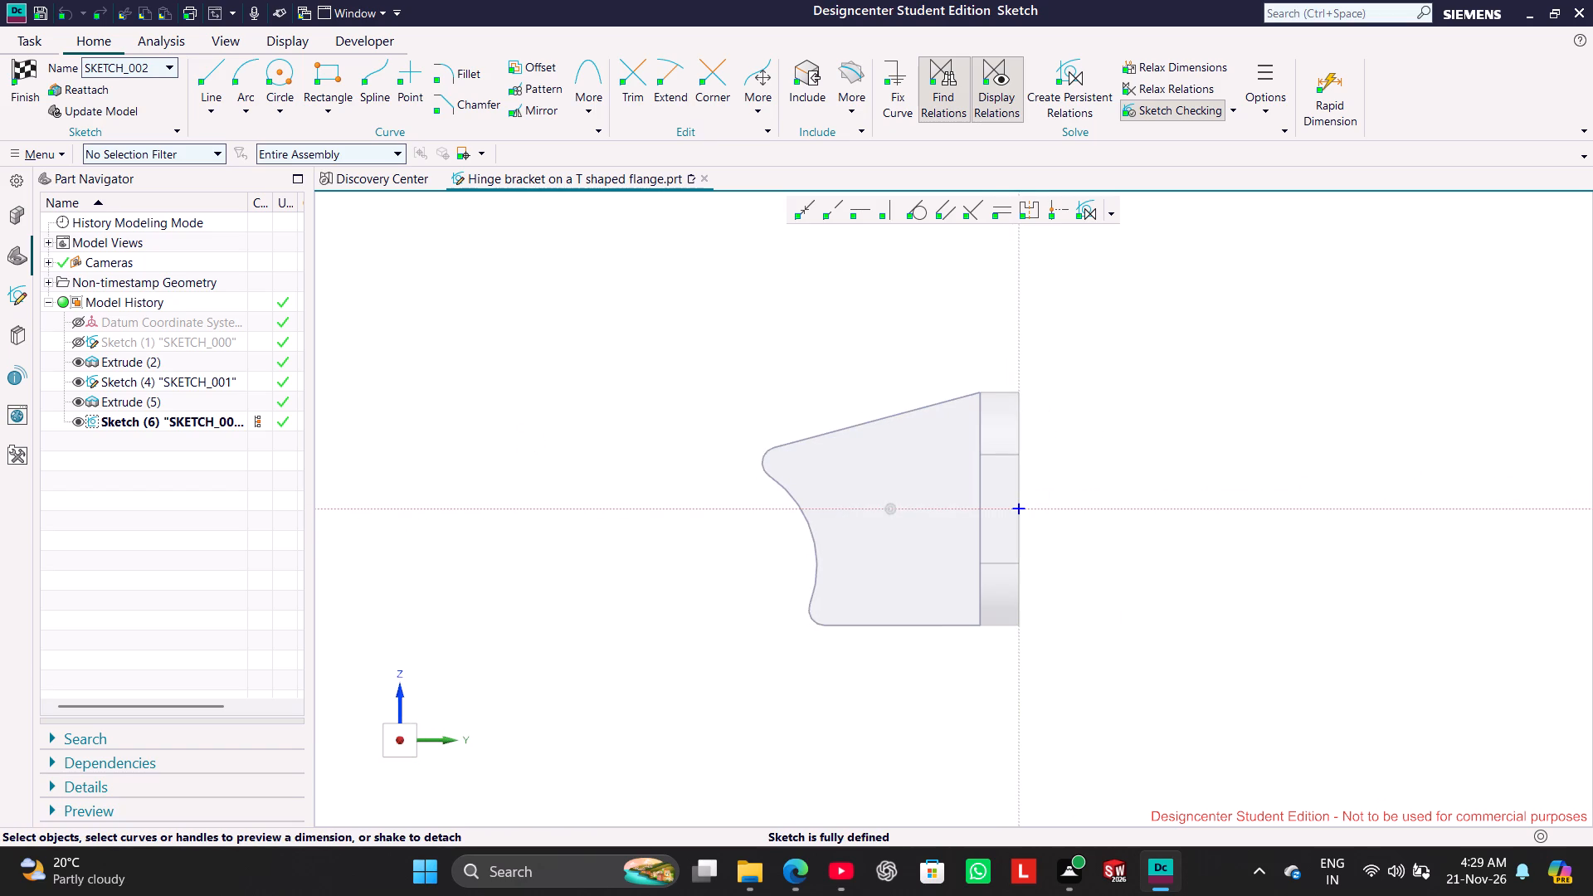
# Project the silhouette of the extruded bracket's side face into the sketch with Silhouette Curve, along the sketch plane direction.
pyautogui.click(860, 71)
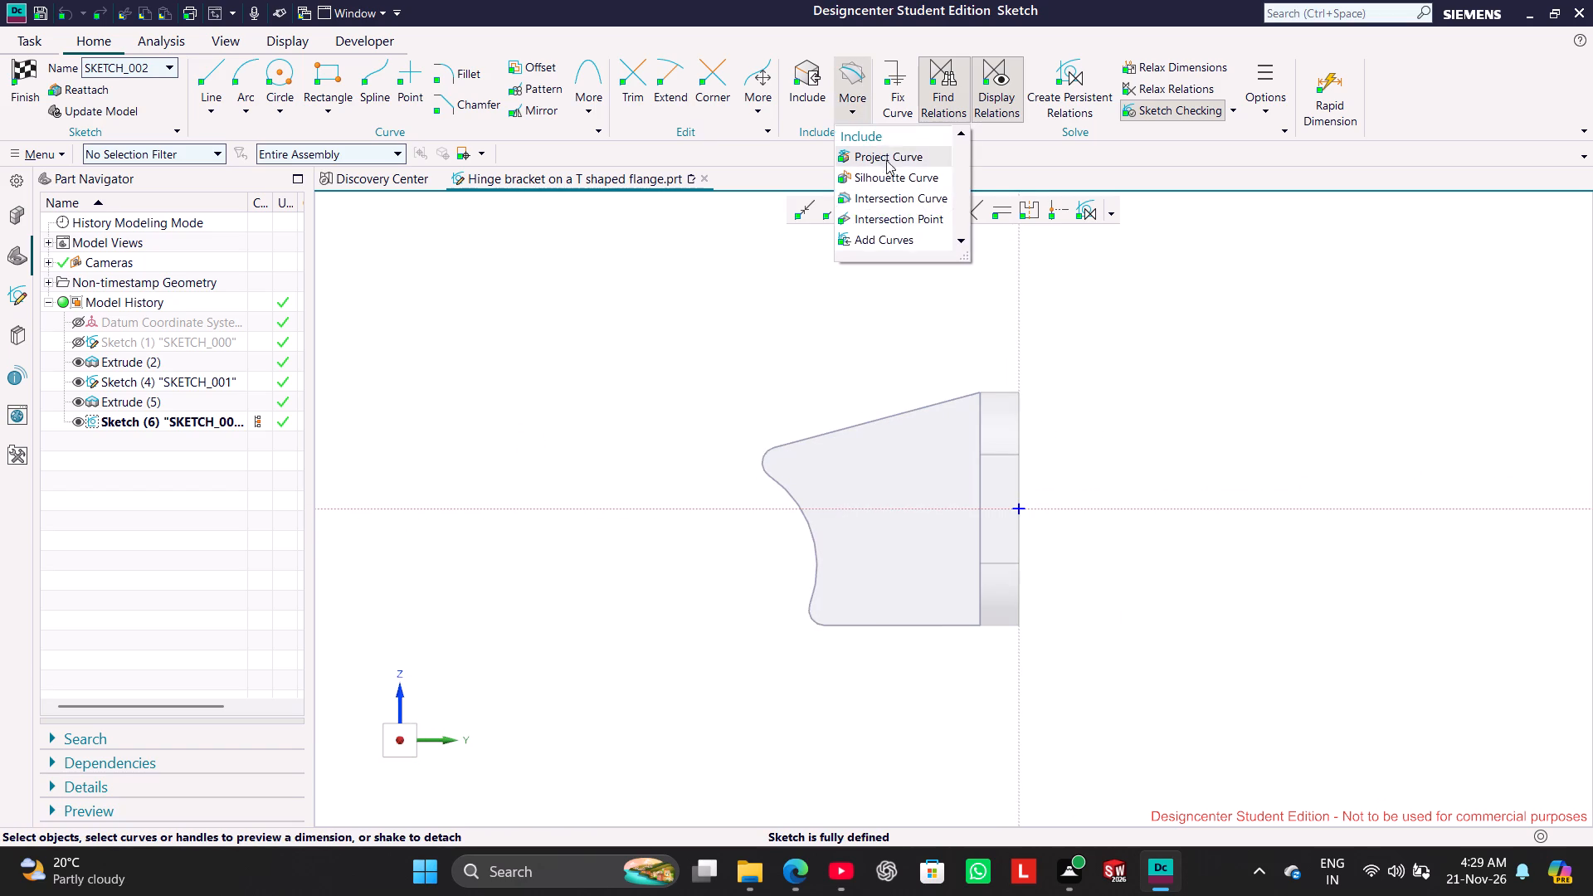
pyautogui.click(894, 175)
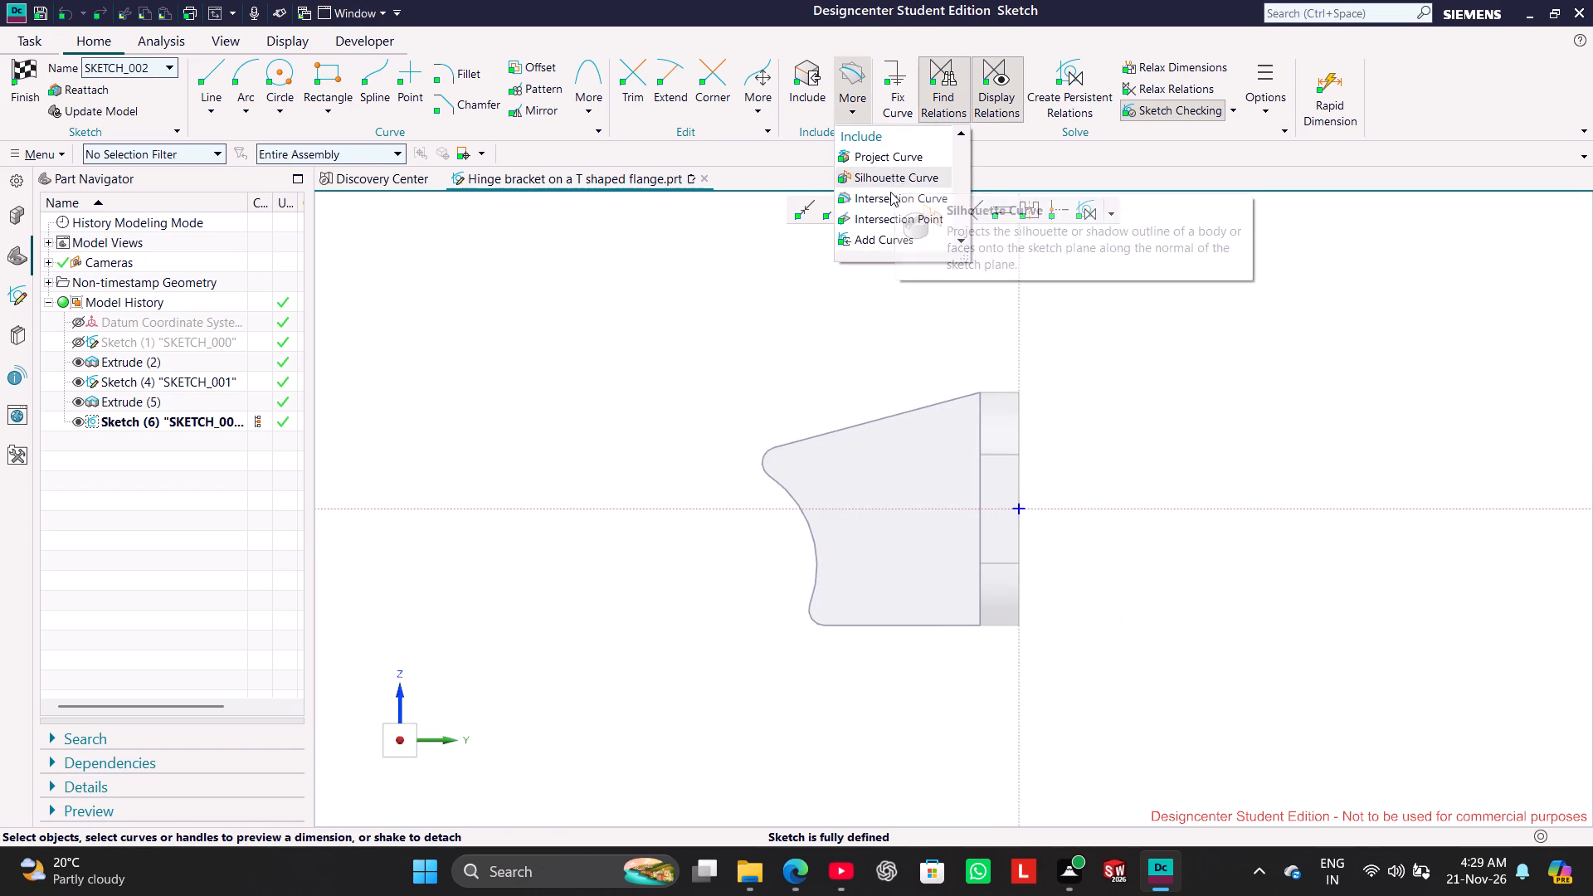
pyautogui.click(866, 435)
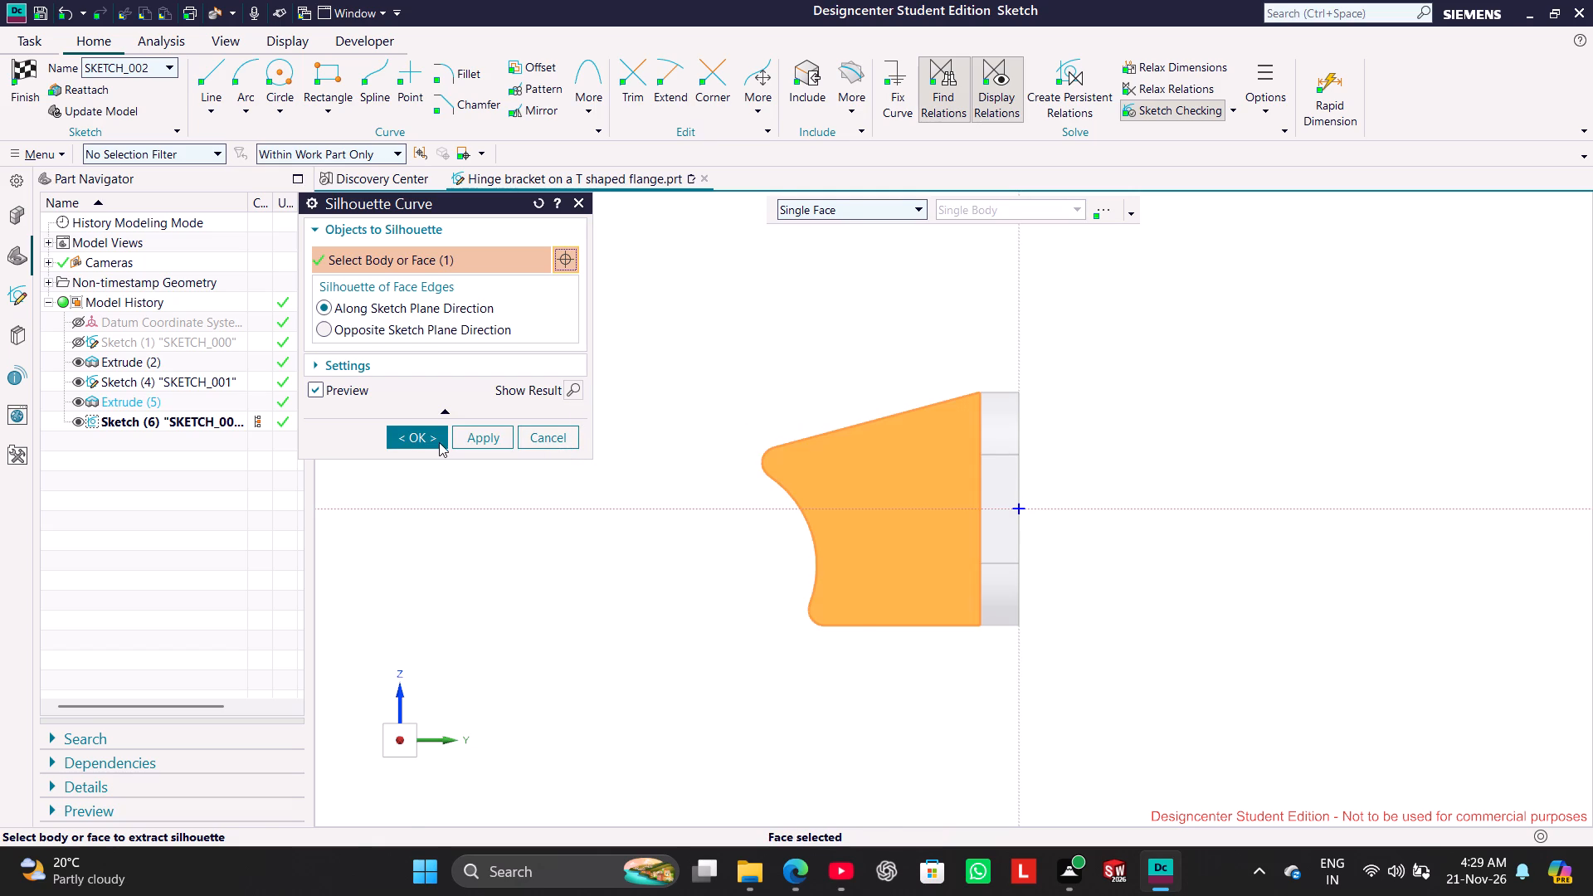
pyautogui.click(439, 442)
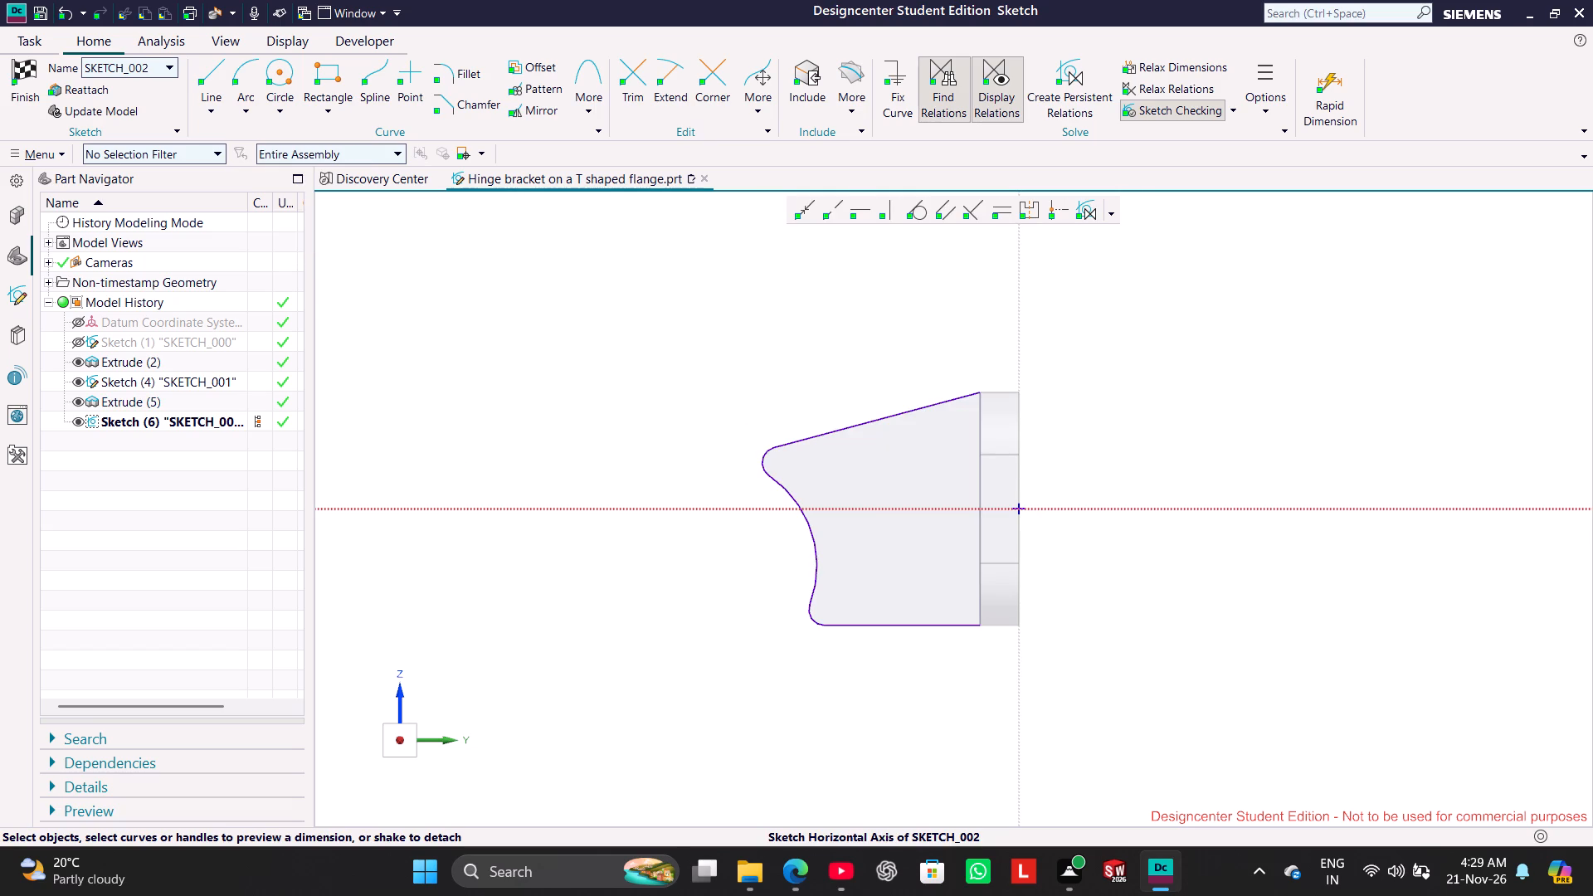
# Hide the earlier side profile sketch, SKETCH_001.
pyautogui.moveTo(587, 344); pyautogui.dragTo(633, 359, button='middle')
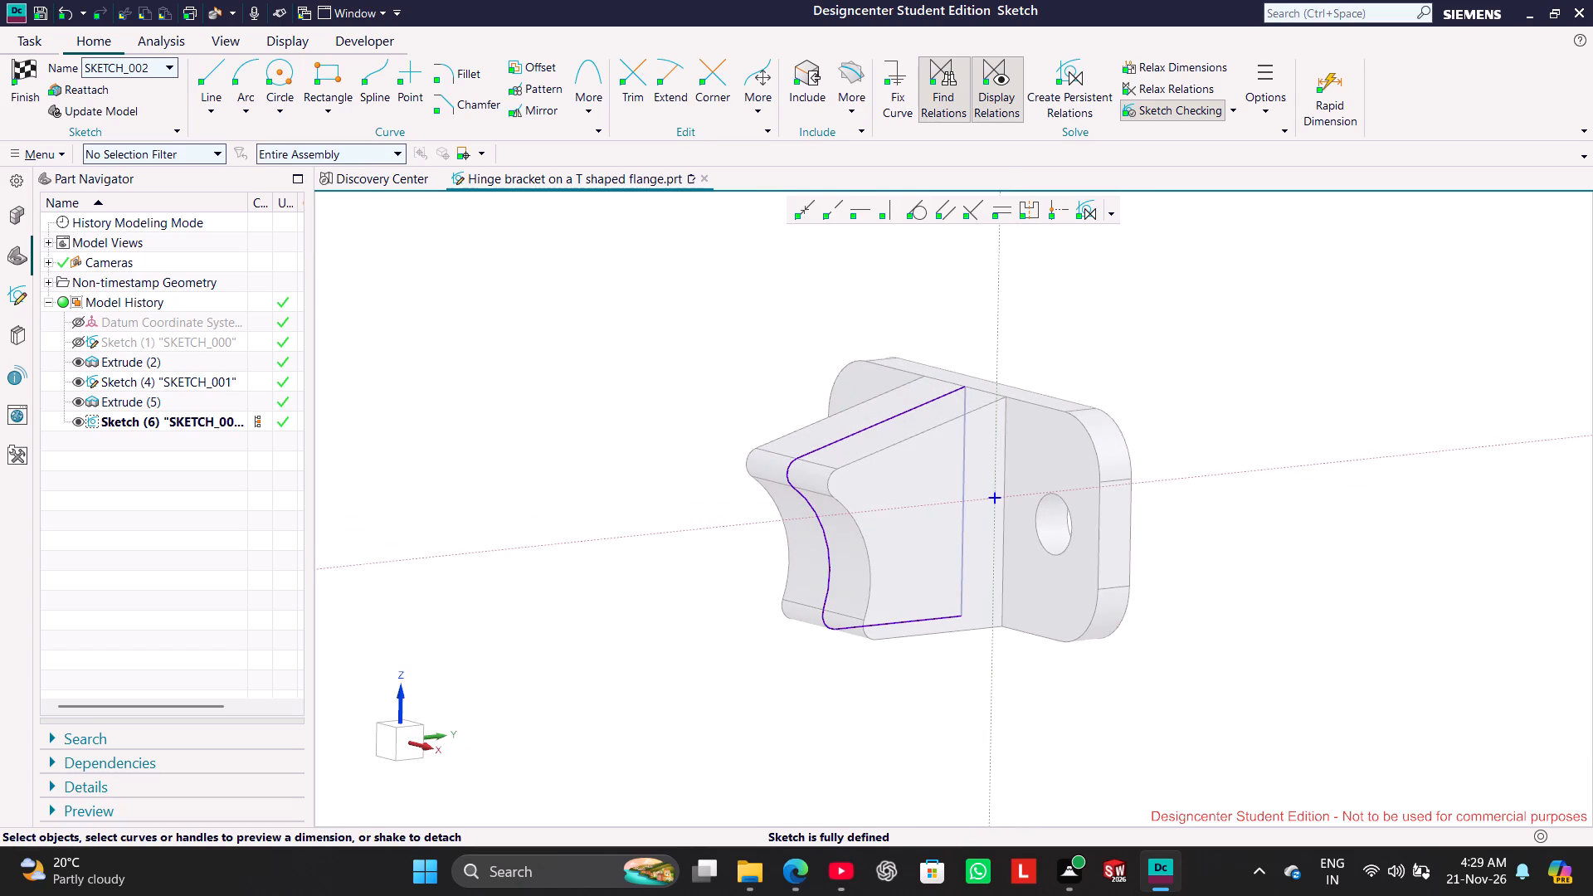
pyautogui.moveTo(701, 316); pyautogui.dragTo(458, 331, button='right')
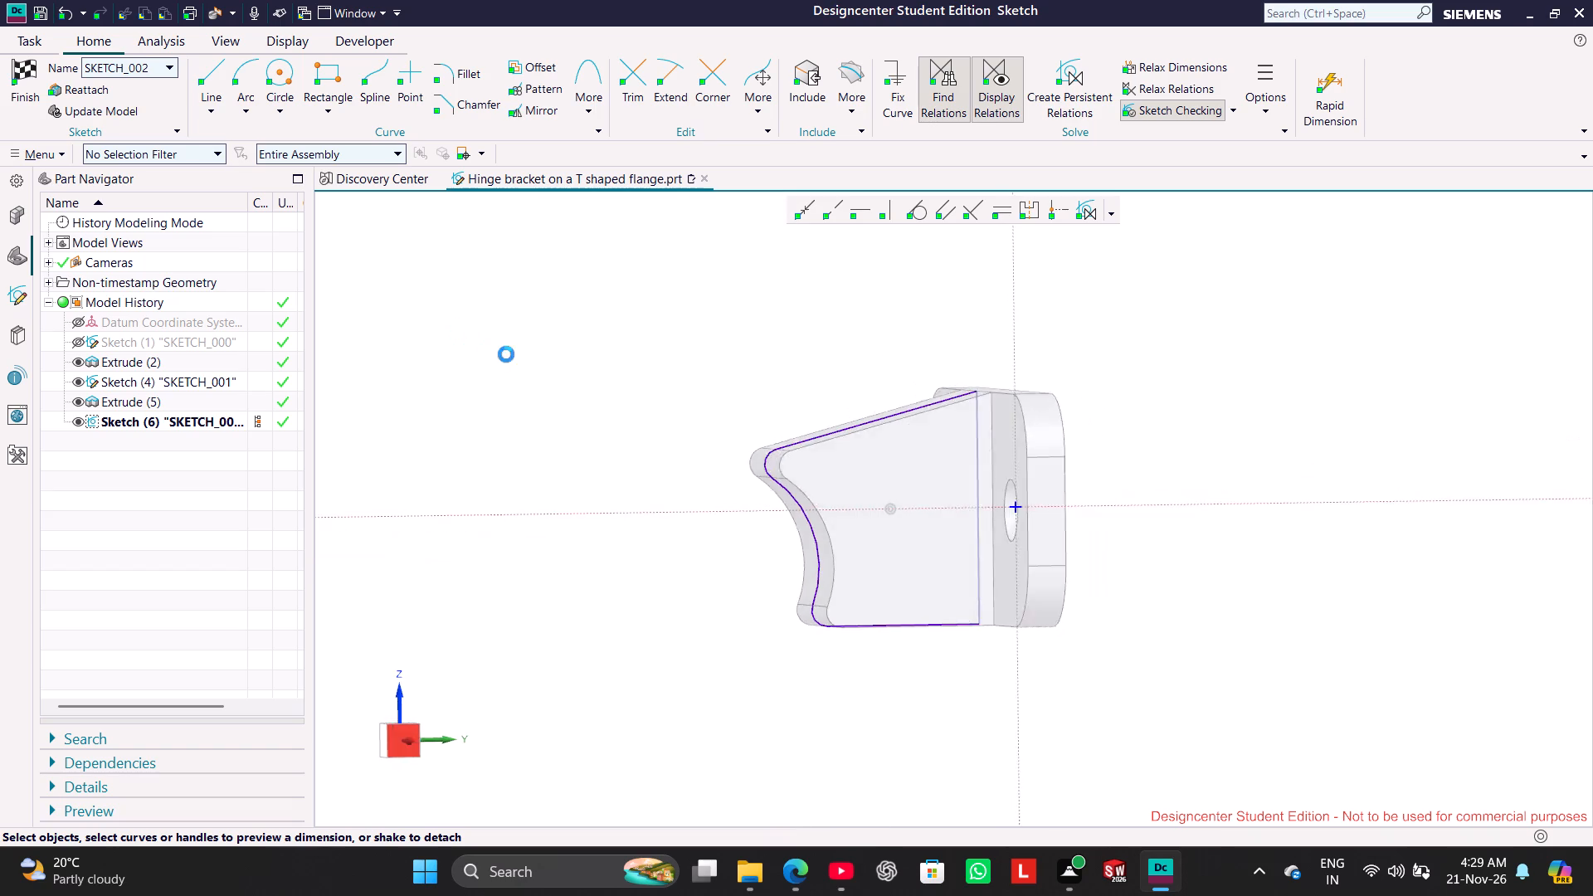
pyautogui.click(76, 382)
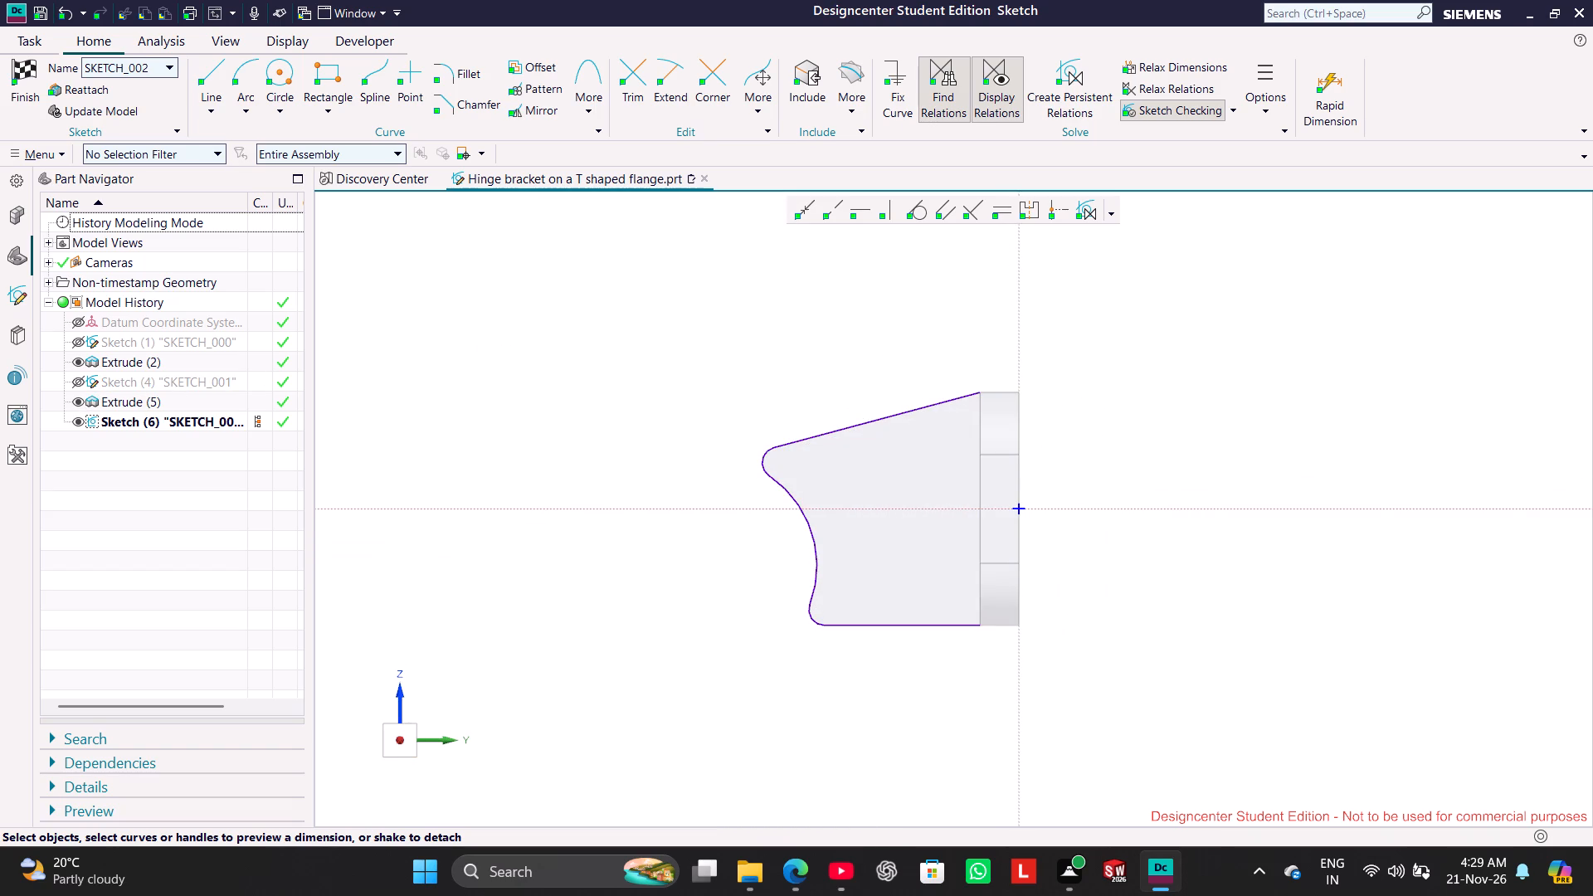
# Sketch a circle of 18 mm diameter centred on the centre of the bracket's concave arc.
pyautogui.click(280, 80)
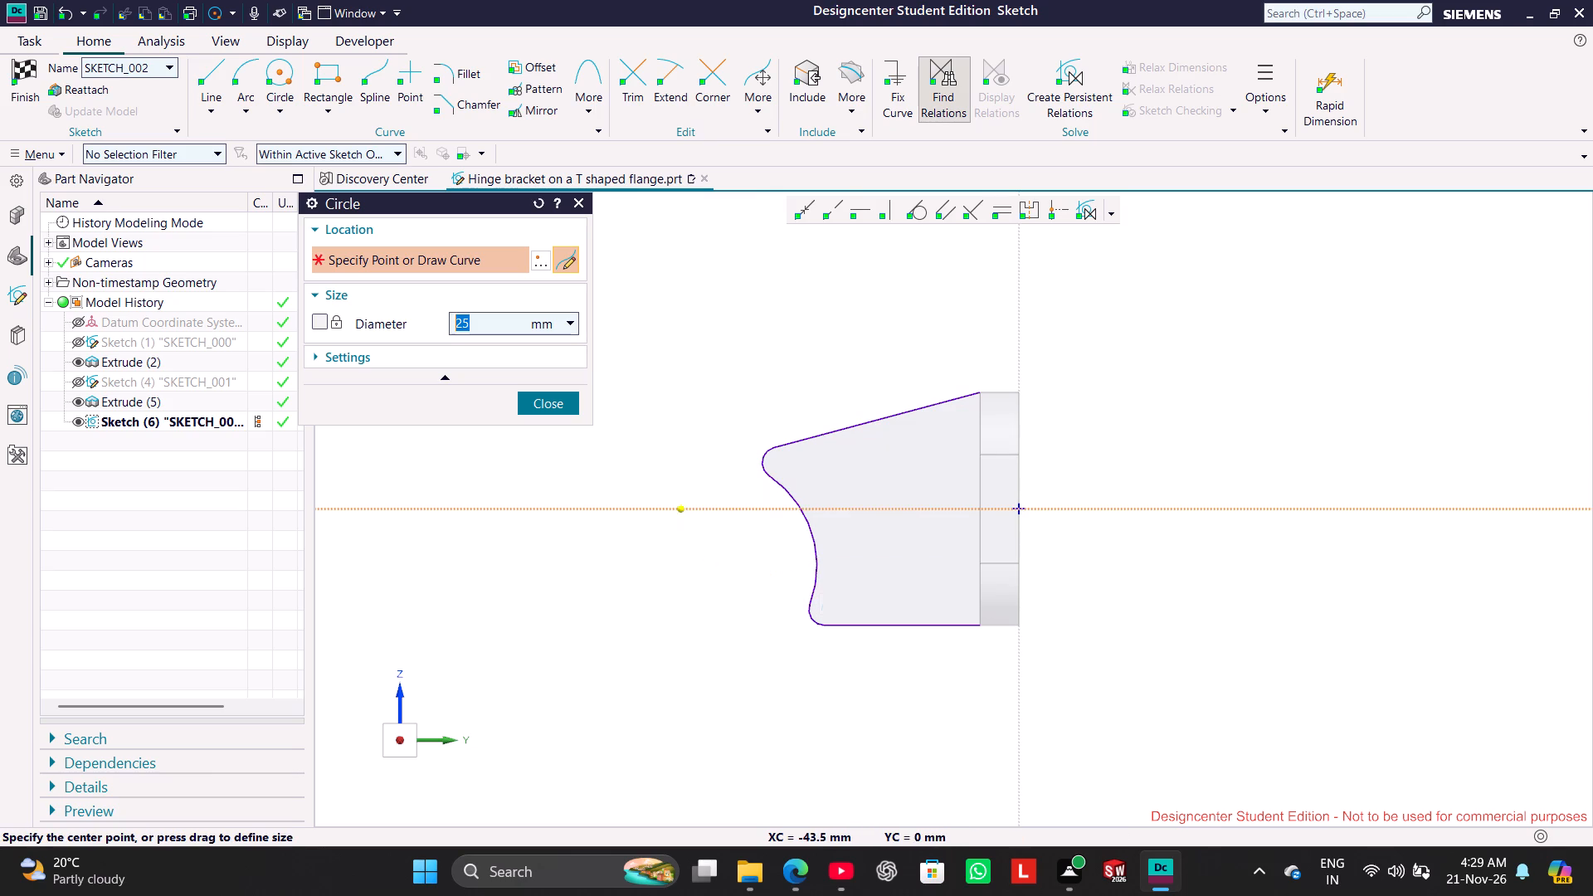
pyautogui.click(566, 403)
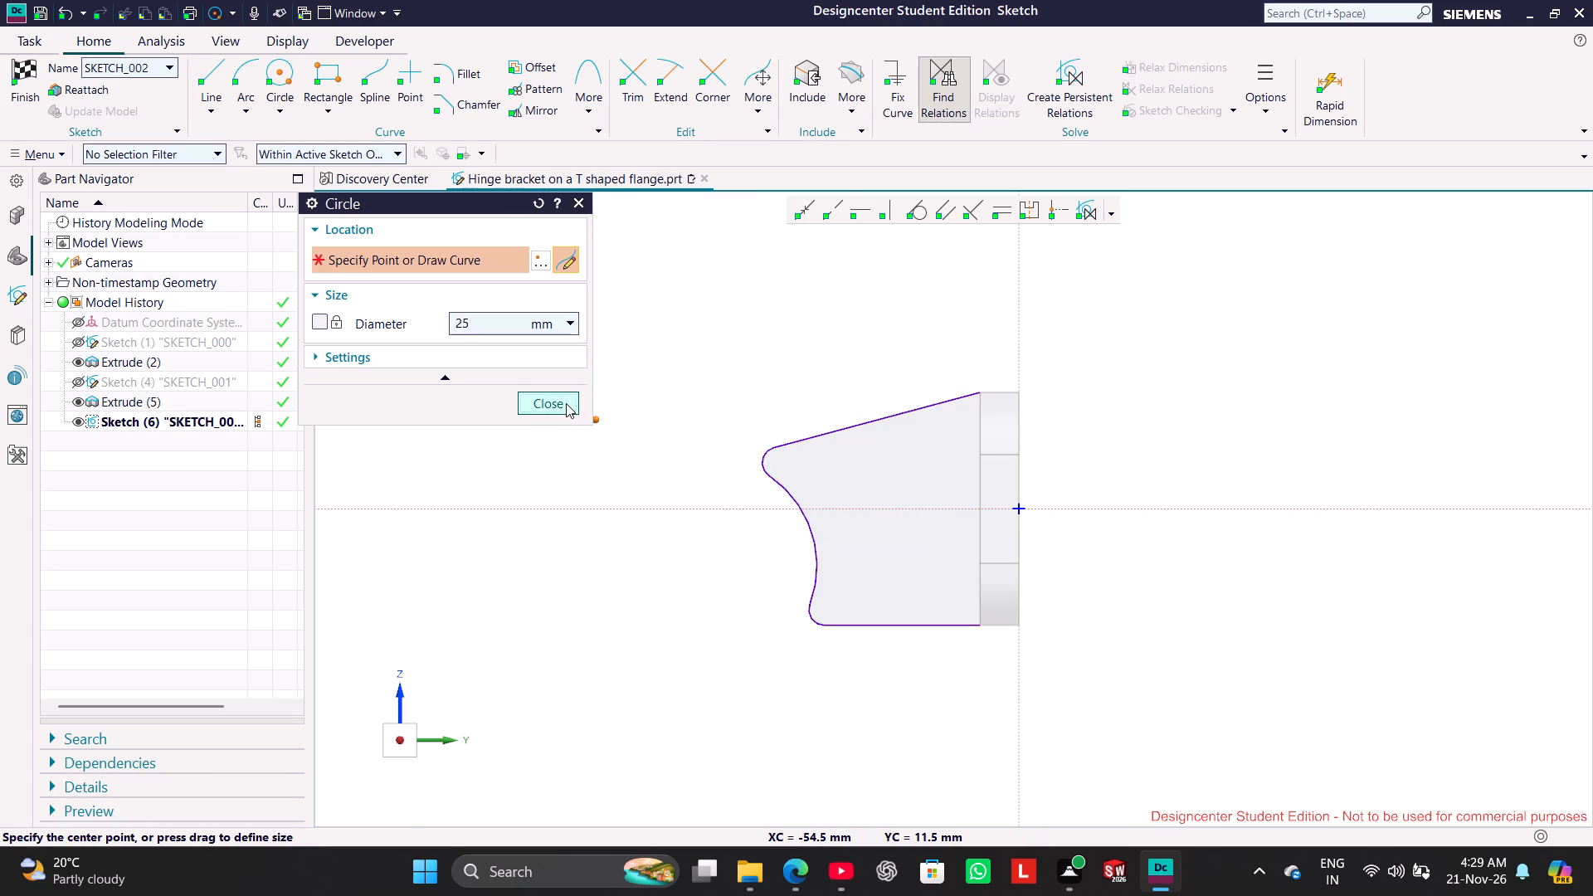
pyautogui.click(816, 548)
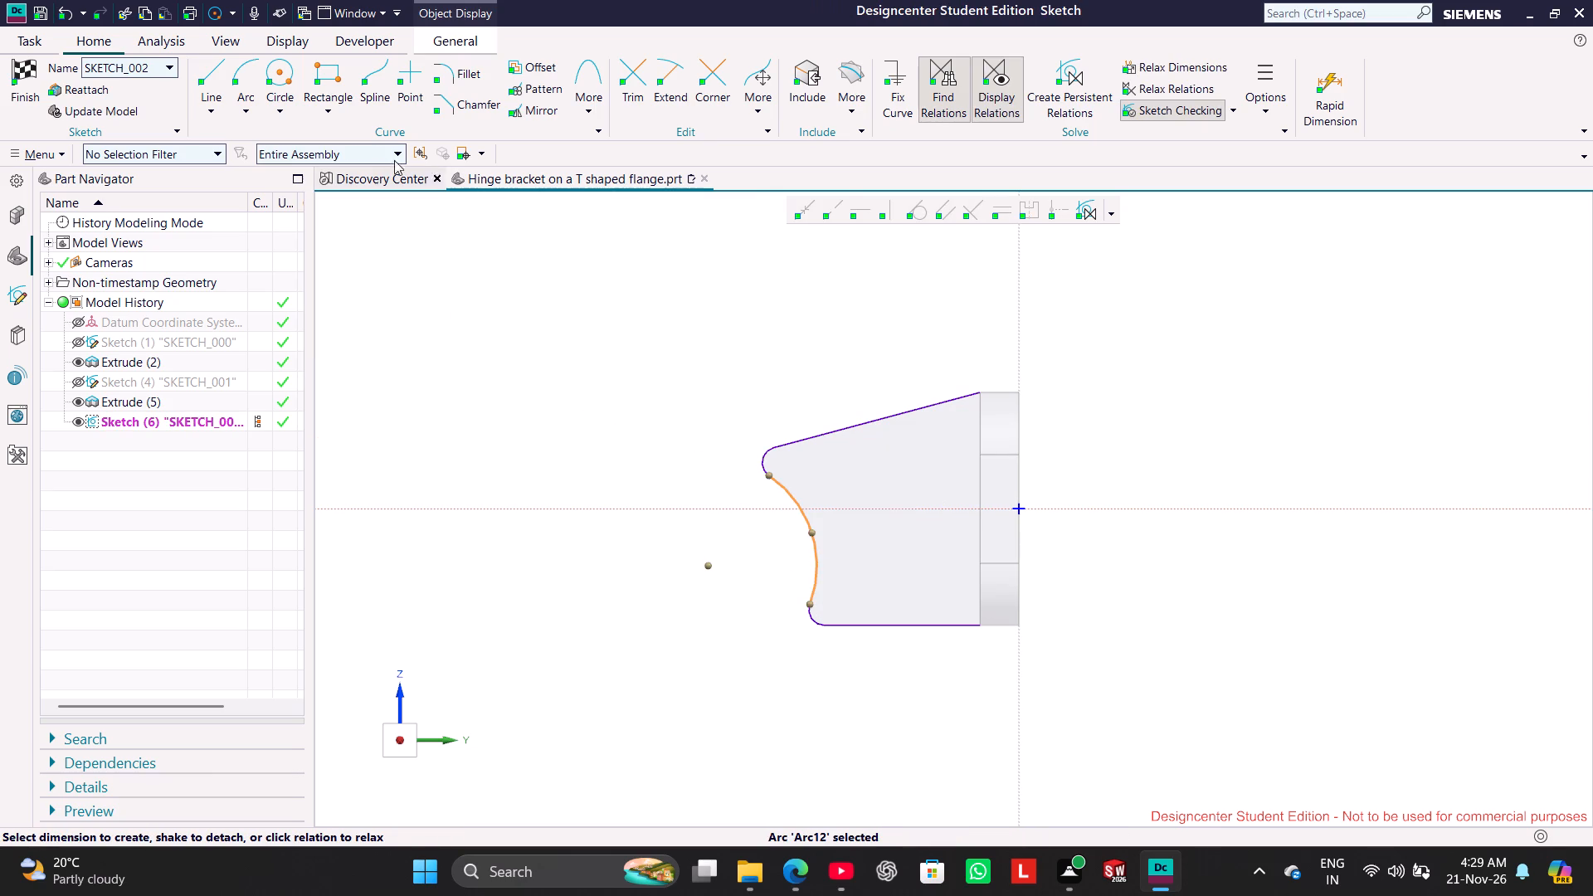
pyautogui.click(278, 81)
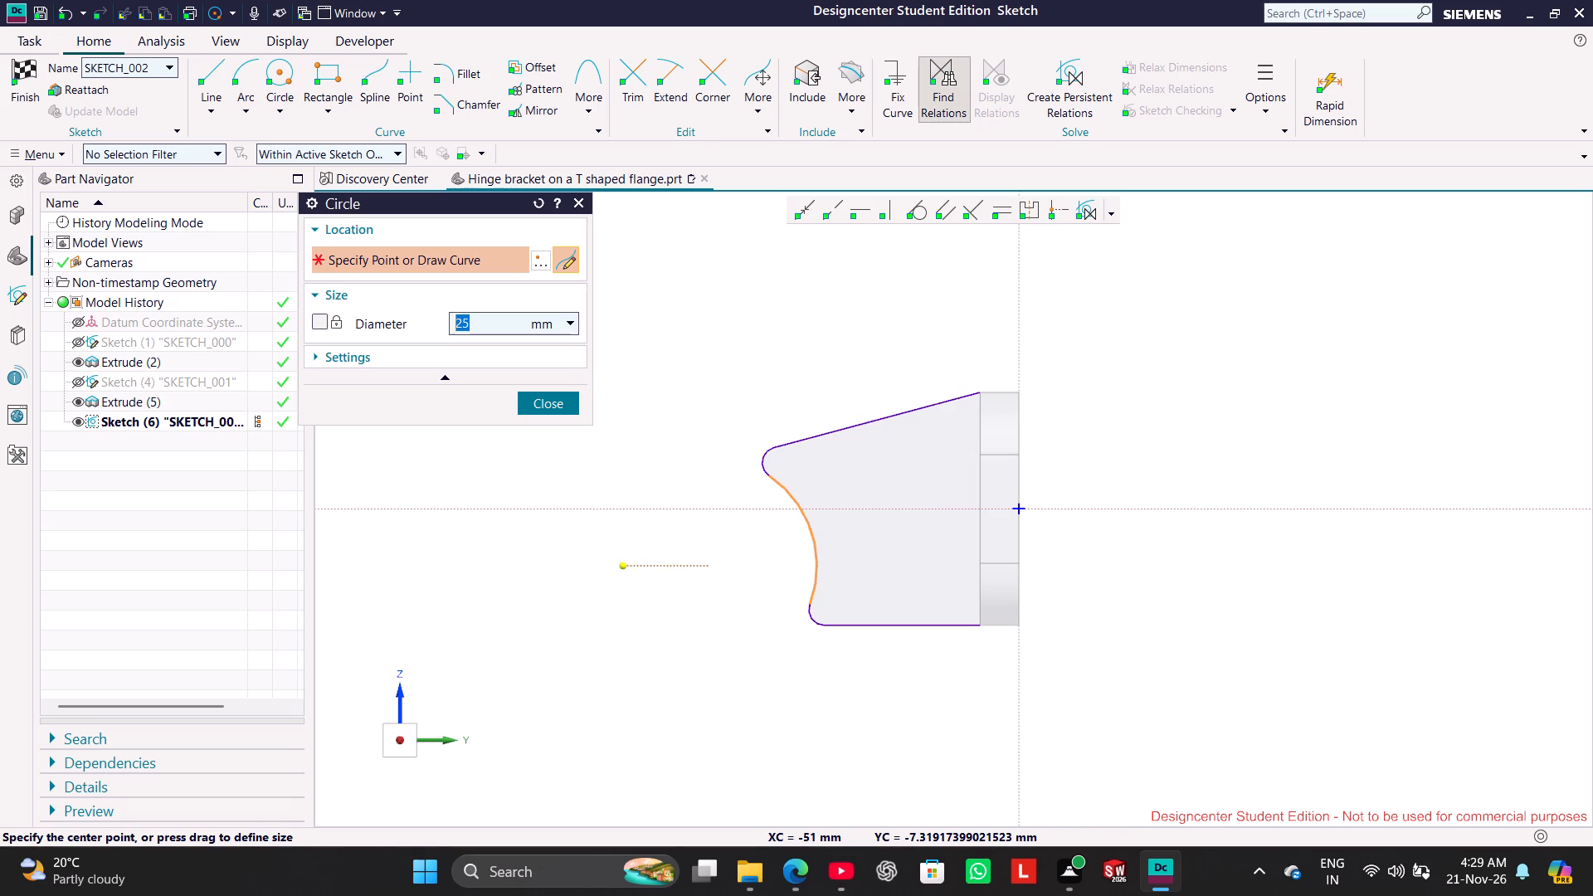
pyautogui.click(709, 567)
pyautogui.click(731, 631)
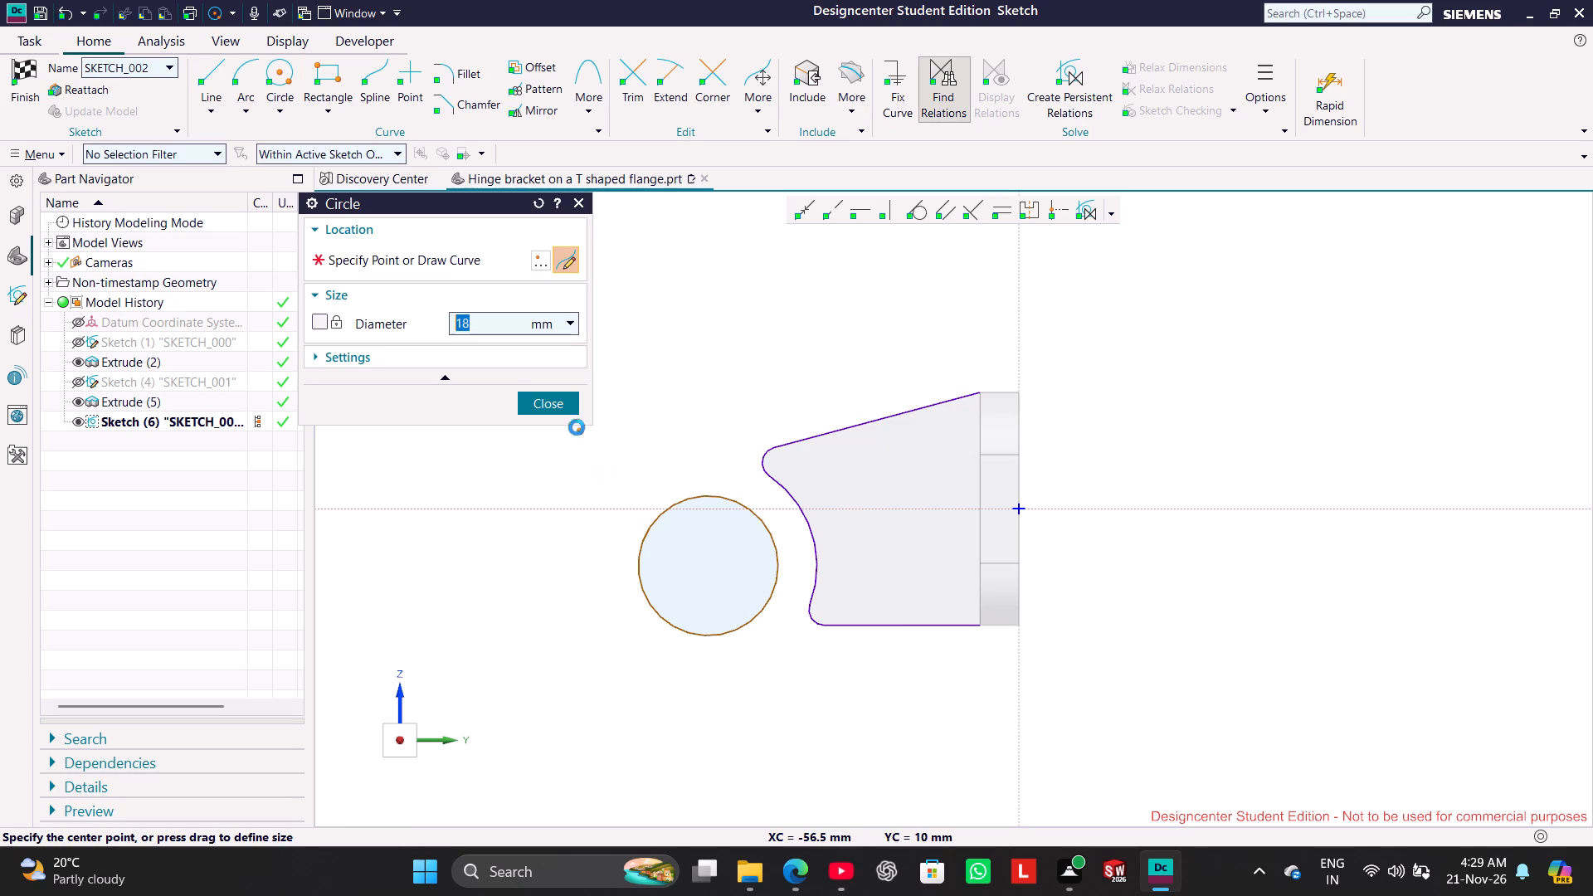
pyautogui.click(558, 405)
# Add a diameter dimension to the circle beside the bracket, place it outside the circle and set it to 25 mm.
pyautogui.click(816, 557)
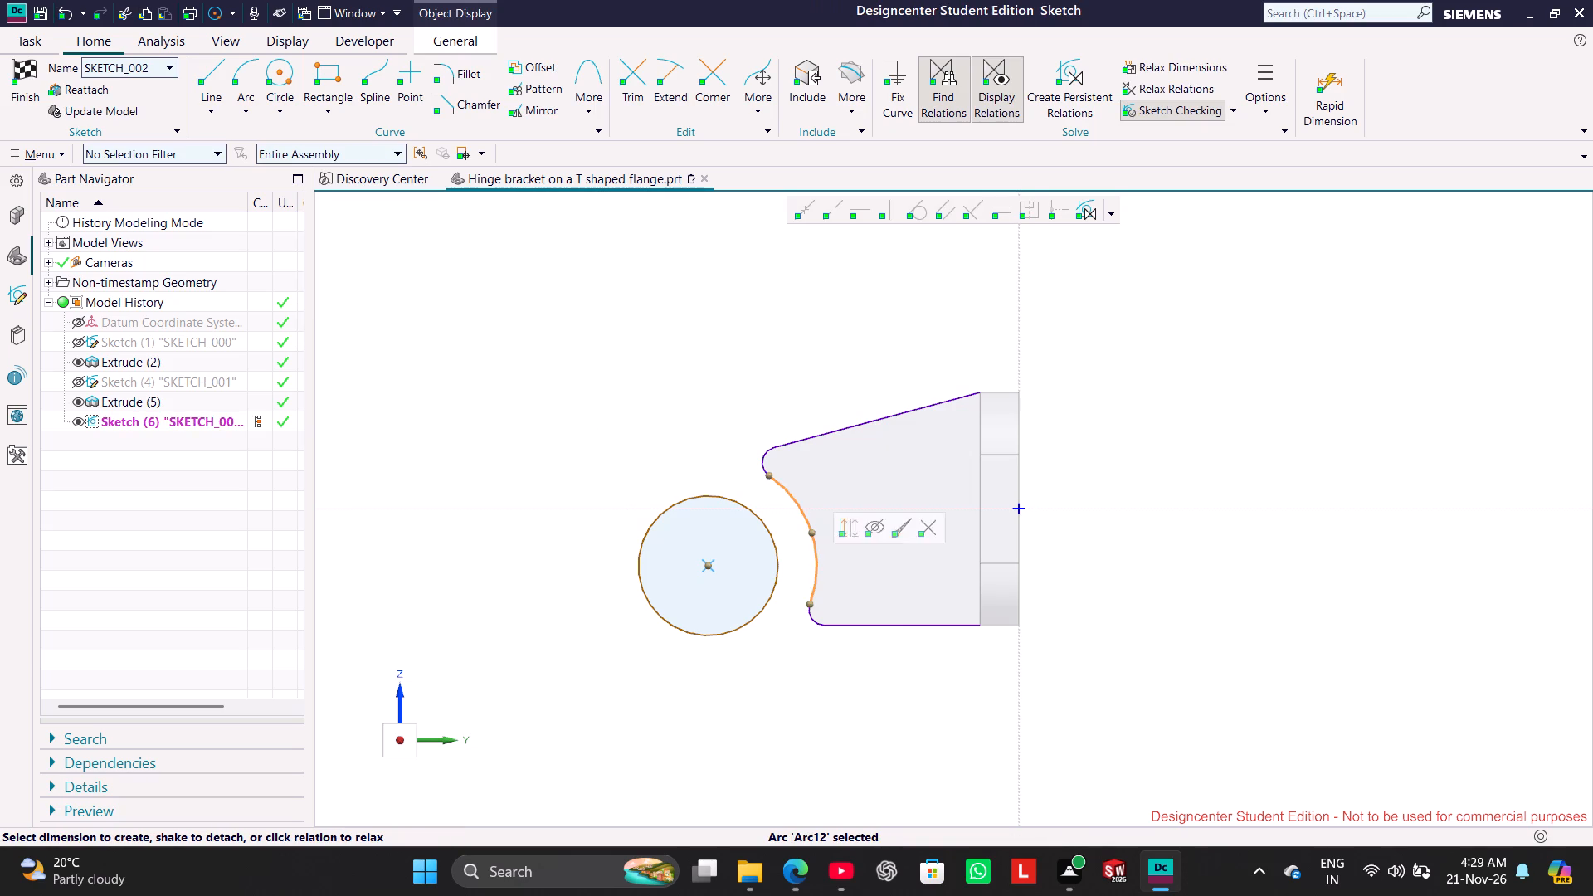
pyautogui.click(571, 398)
pyautogui.click(691, 499)
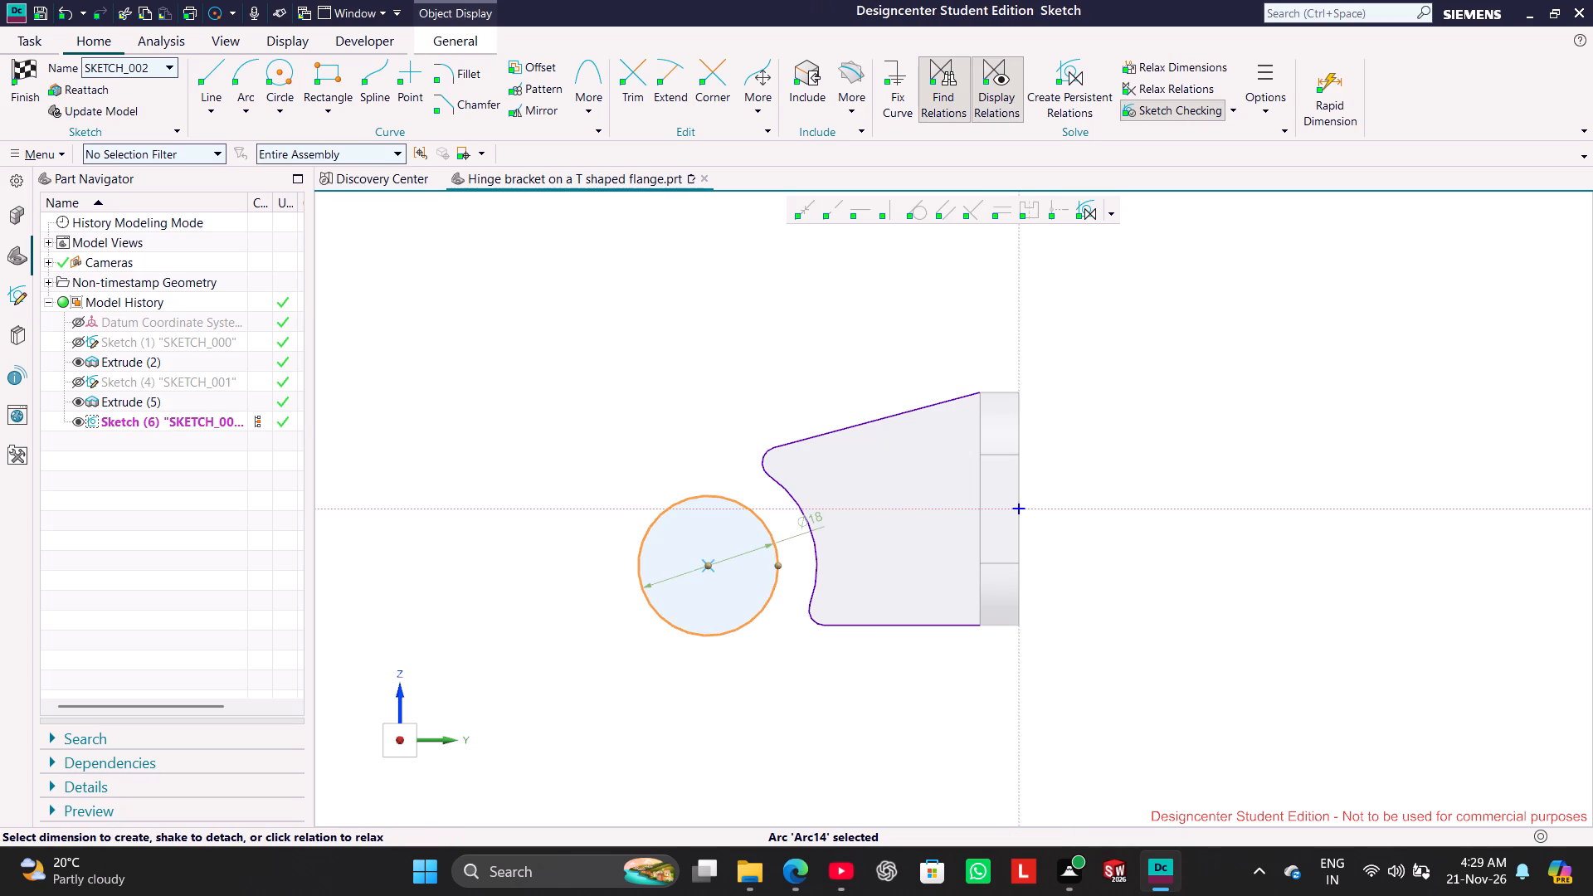
pyautogui.moveTo(816, 516); pyautogui.dragTo(584, 645)
pyautogui.doubleClick(587, 640)
pyautogui.doubleClick(588, 640)
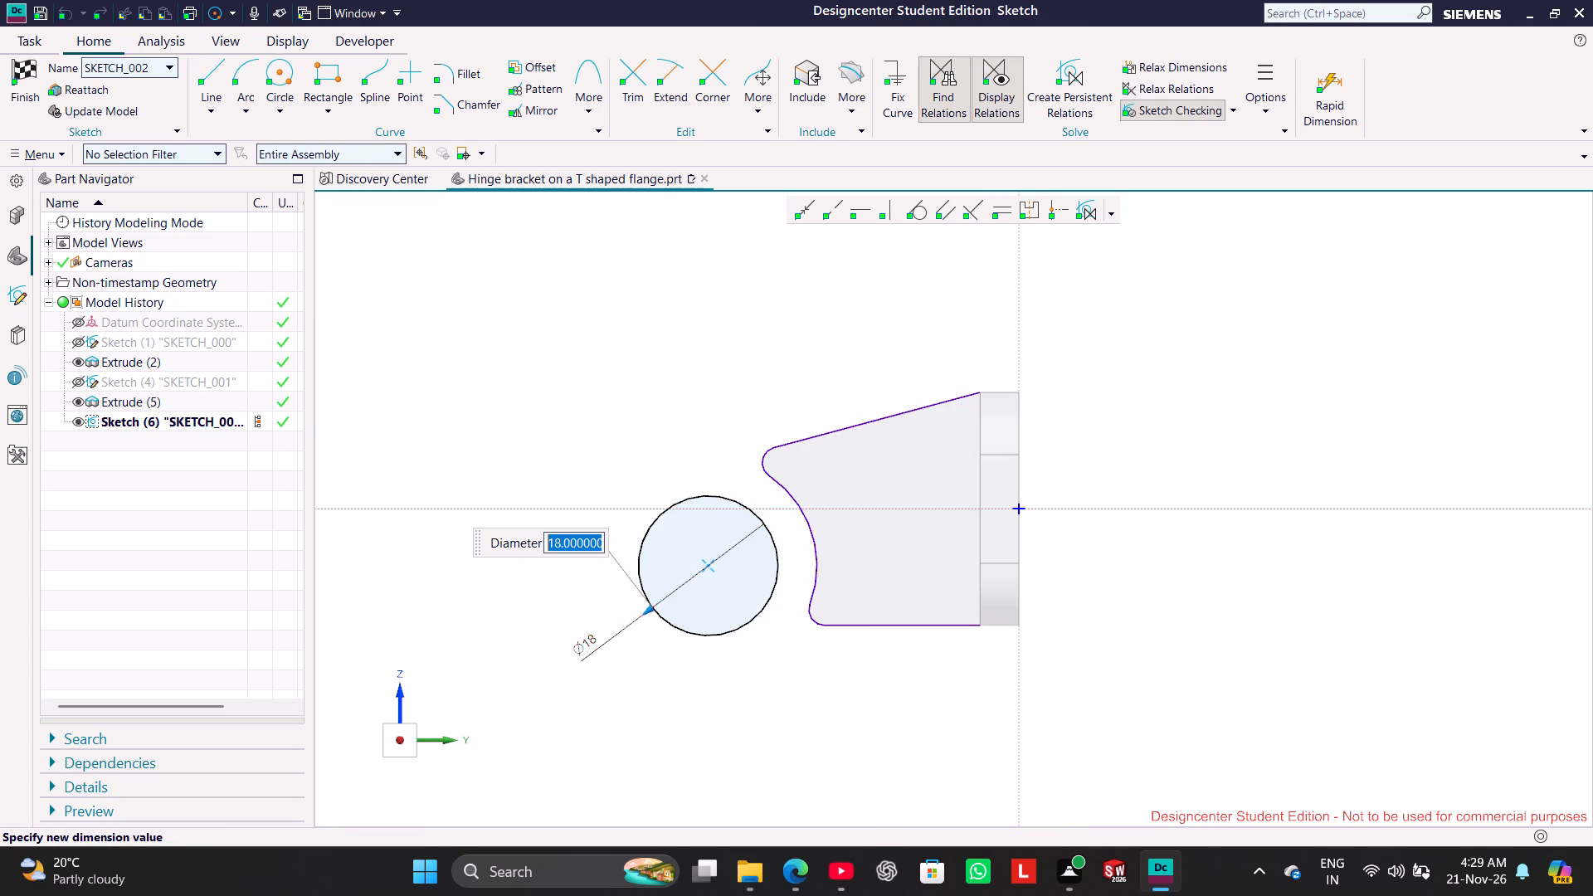
pyautogui.write('25')
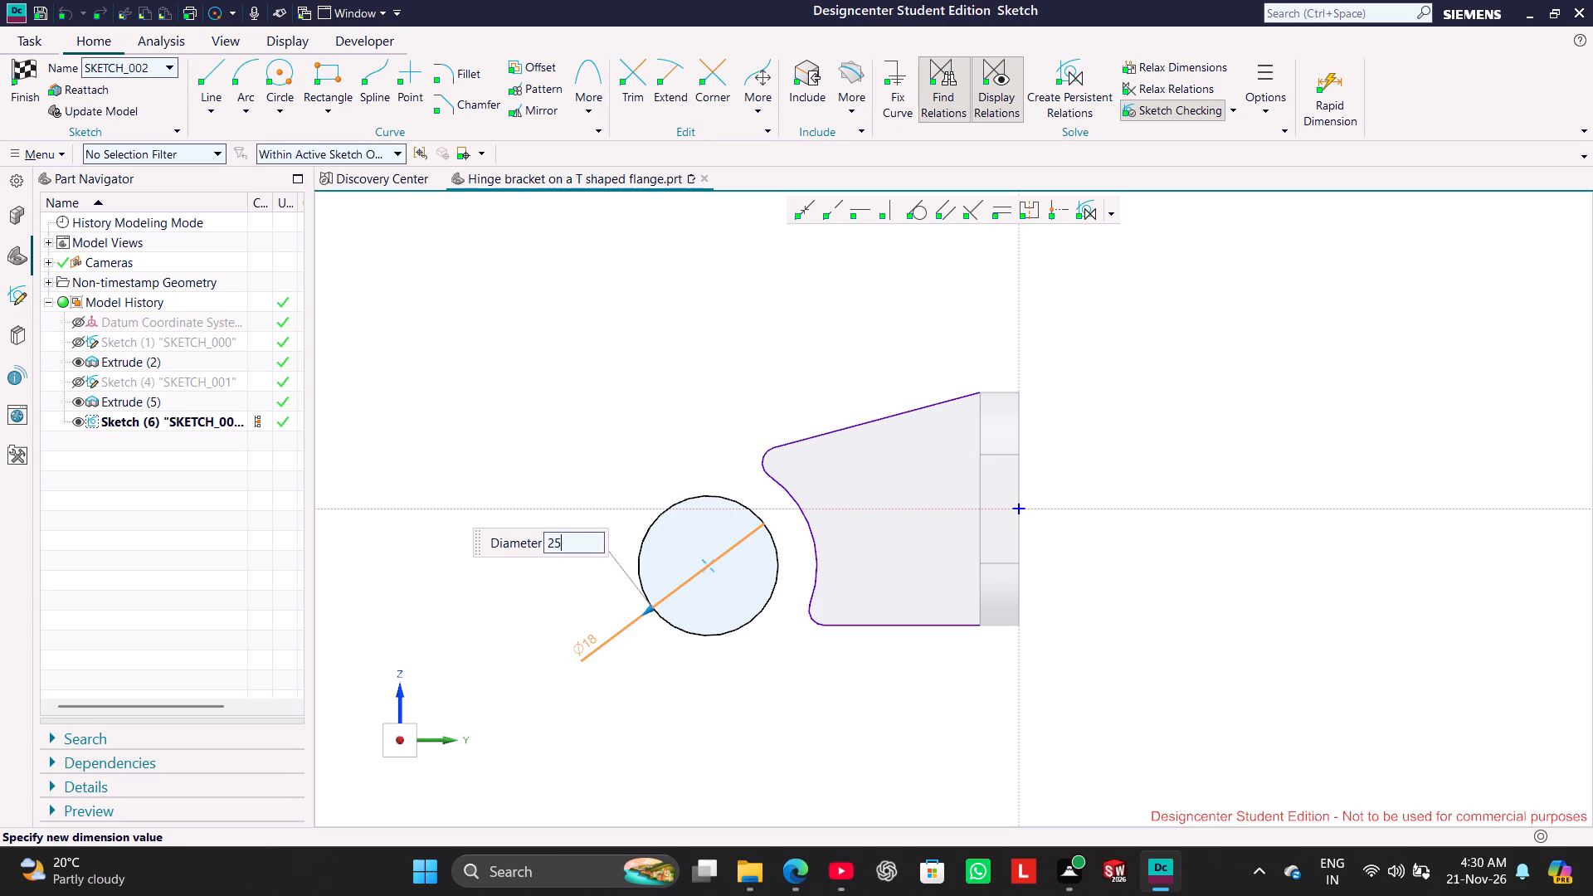
pyautogui.press('Return')
pyautogui.click(572, 356)
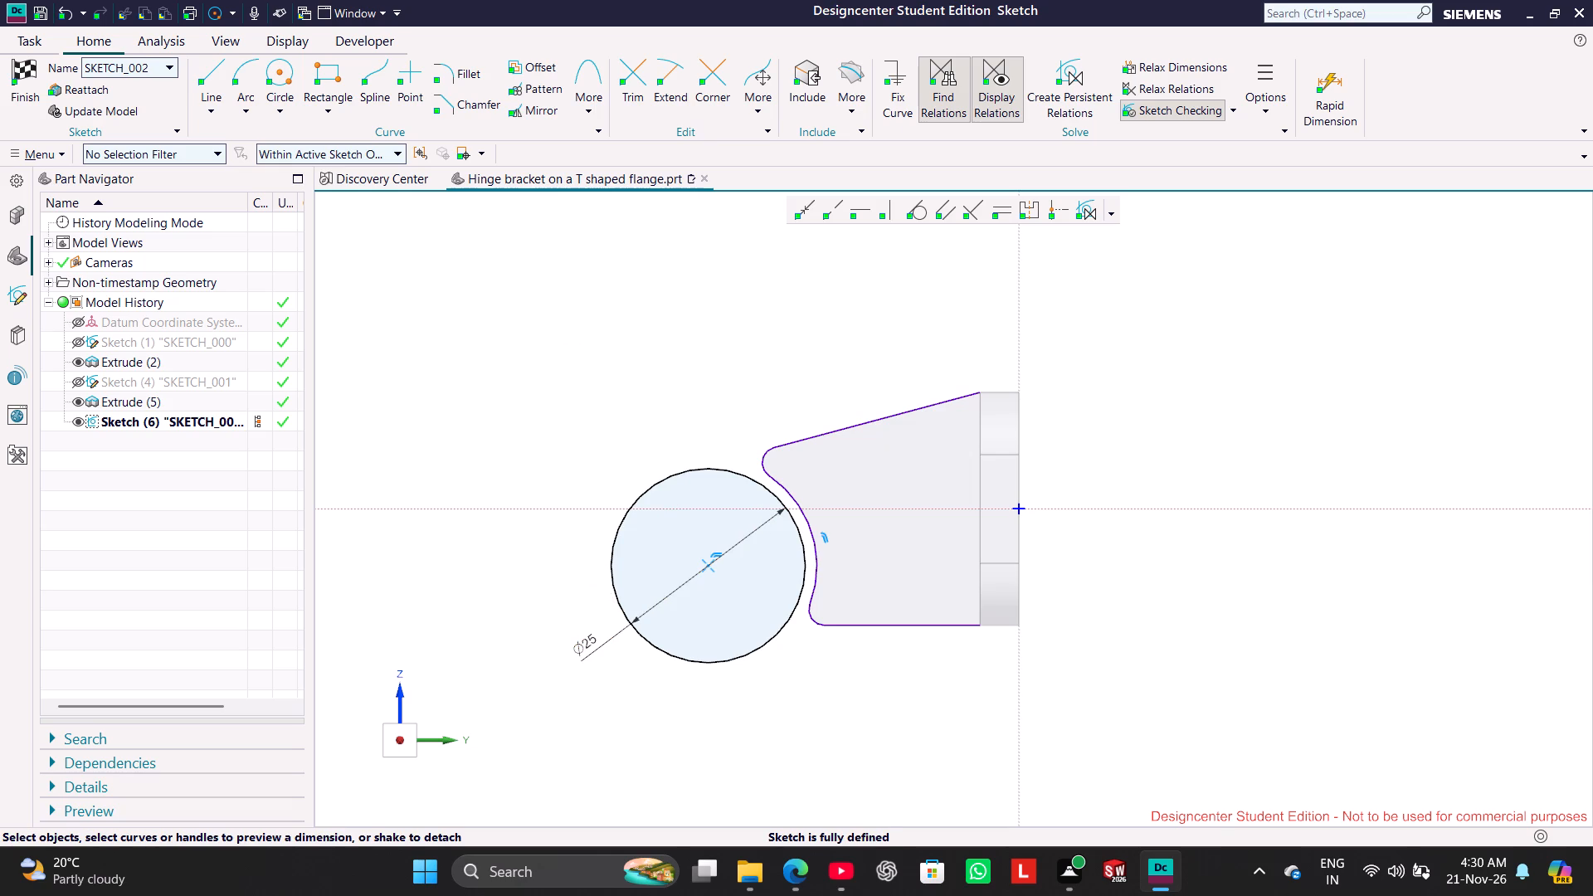
# Draw an 18 mm line at 15°, tangent to the top of the circle and ending on the bracket's sloped upper edge.
pyautogui.click(209, 81)
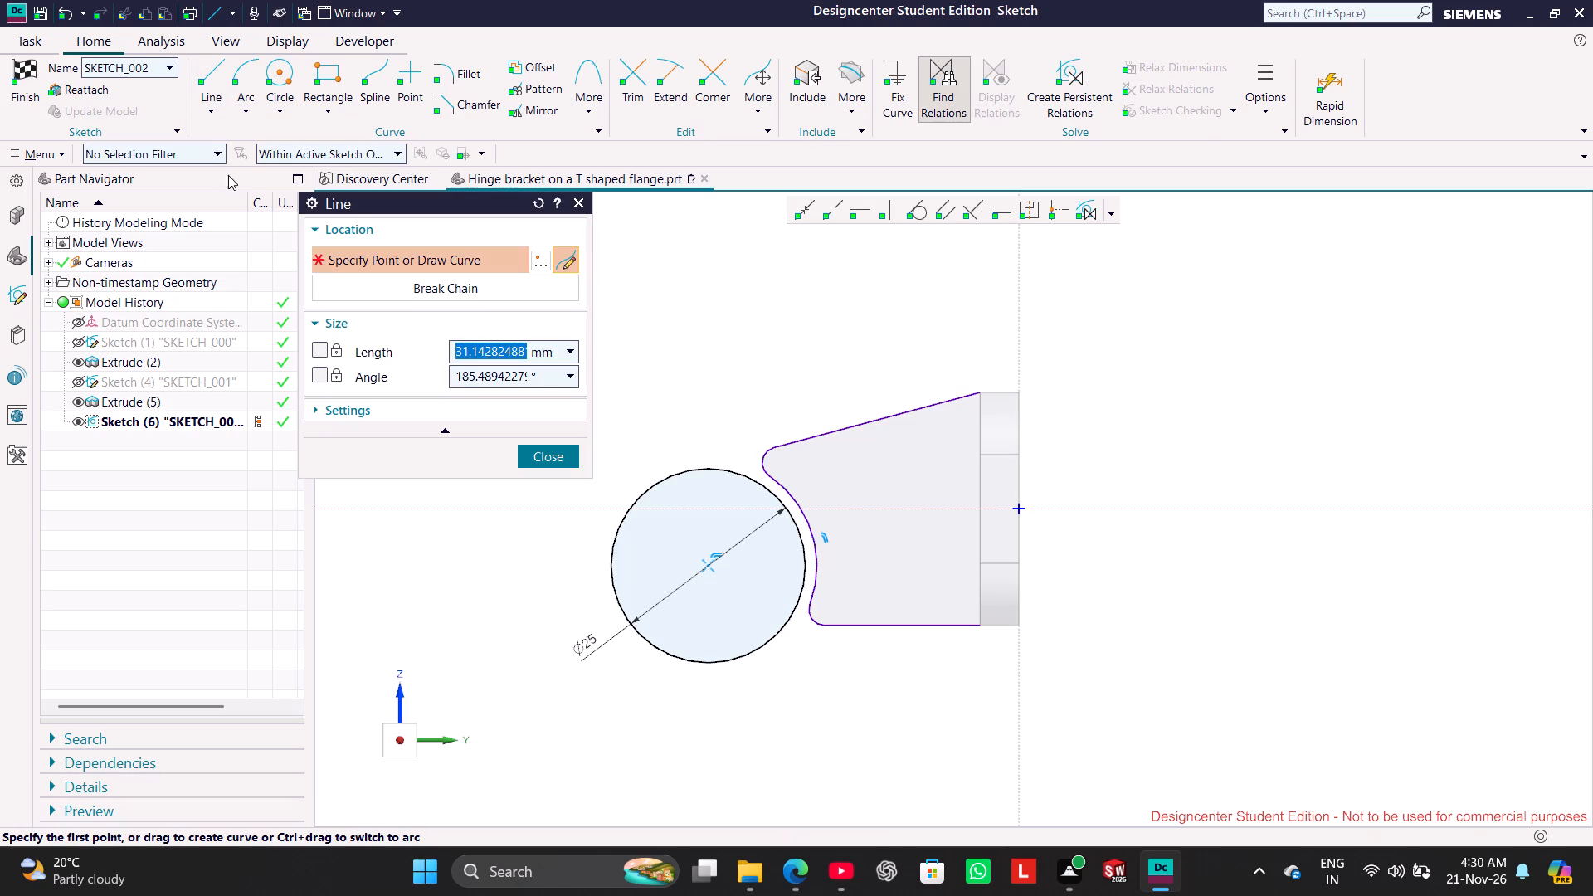
pyautogui.click(640, 496)
pyautogui.click(819, 436)
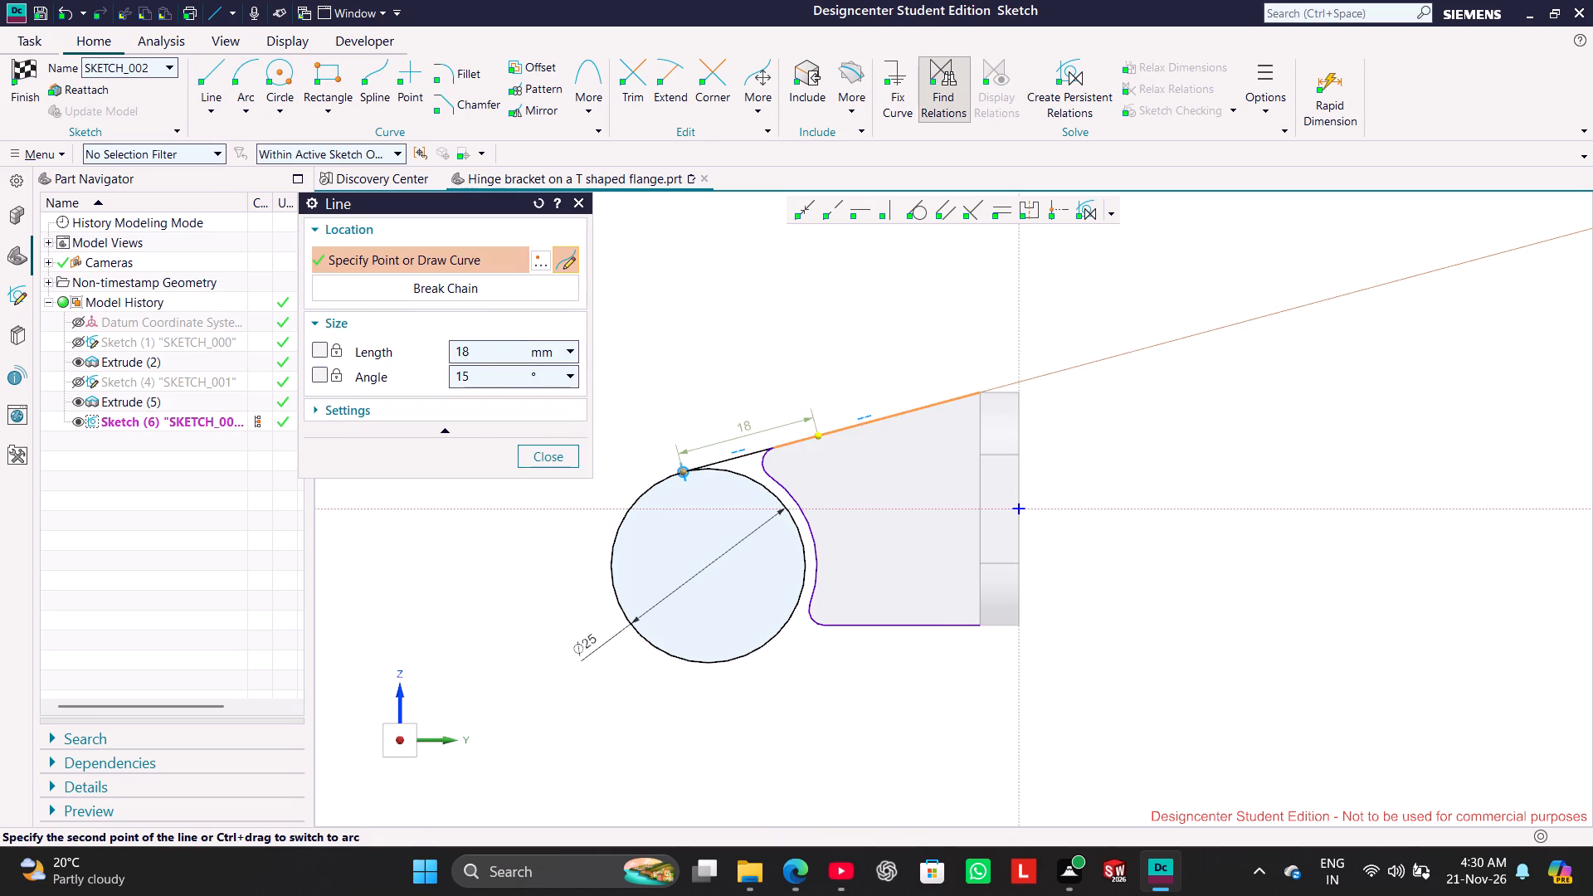
pyautogui.click(554, 454)
pyautogui.click(597, 306)
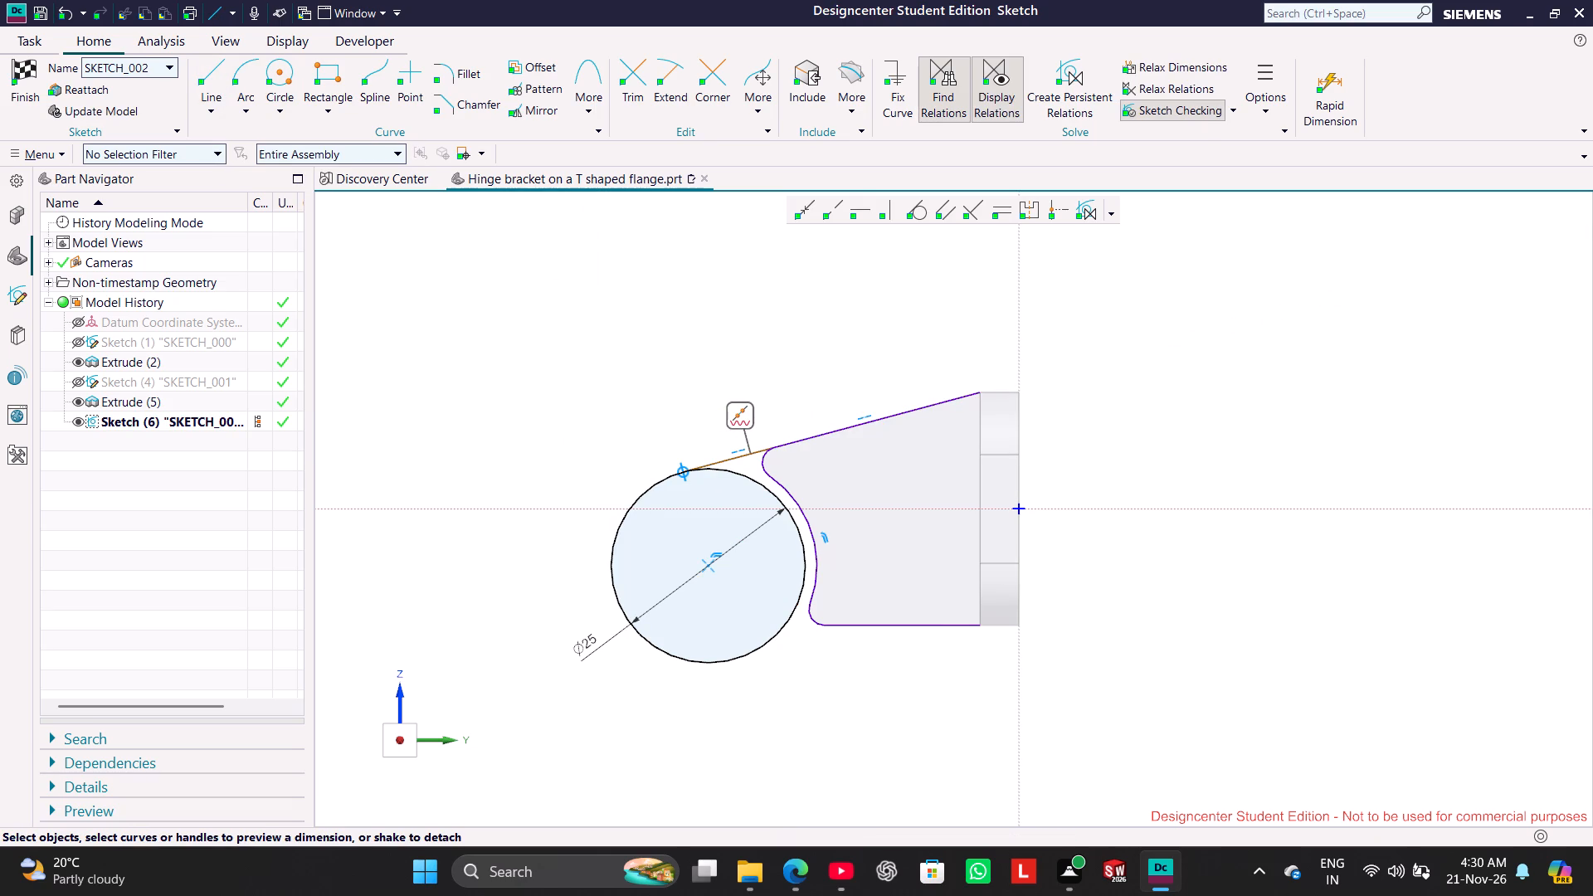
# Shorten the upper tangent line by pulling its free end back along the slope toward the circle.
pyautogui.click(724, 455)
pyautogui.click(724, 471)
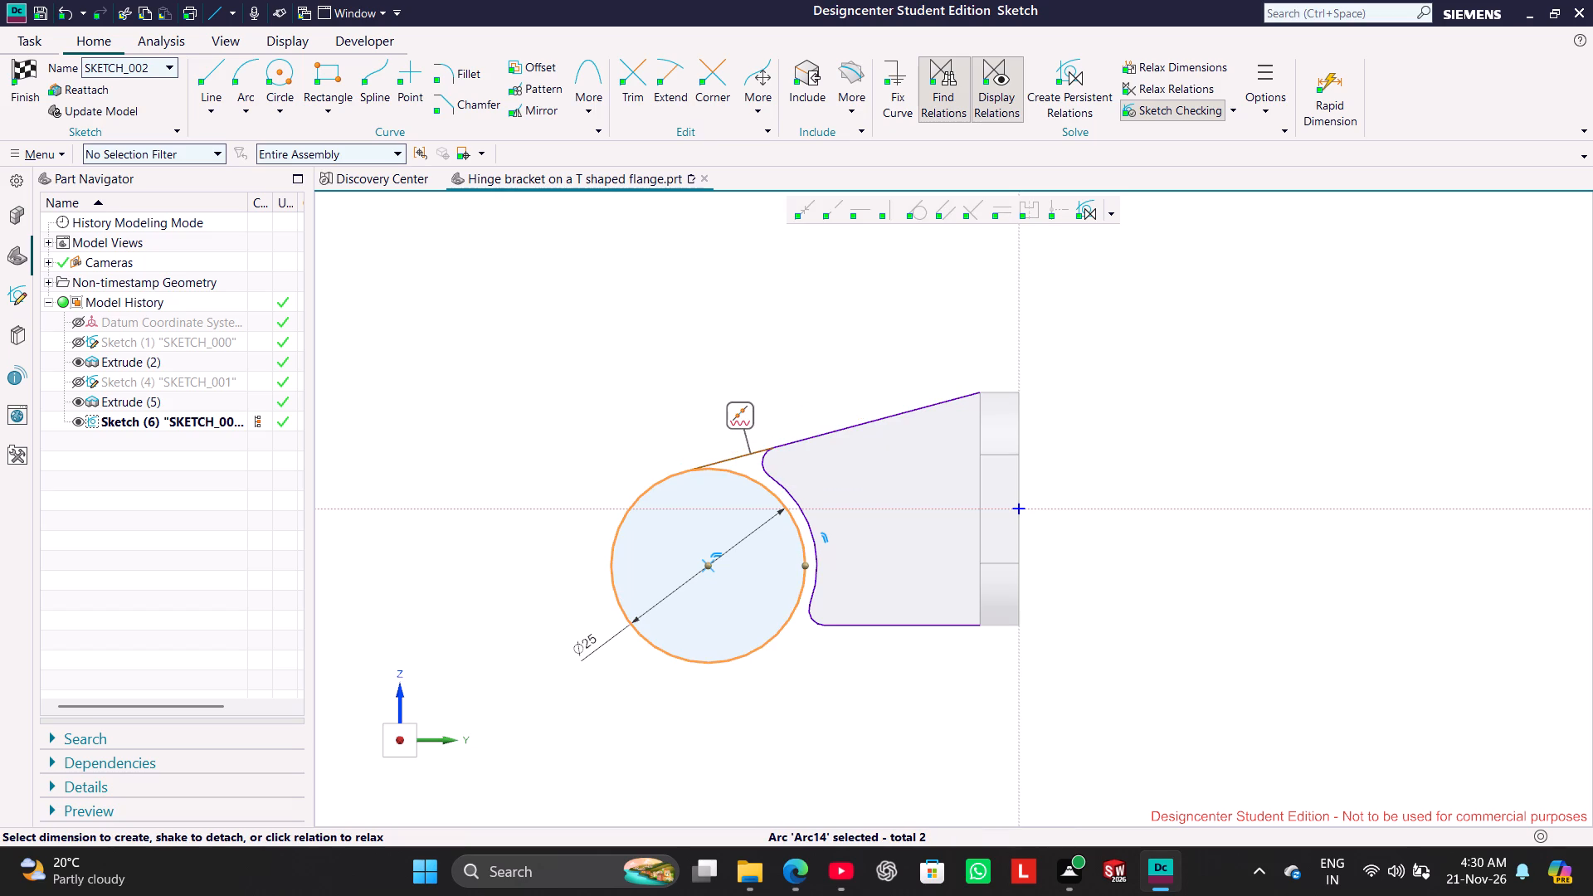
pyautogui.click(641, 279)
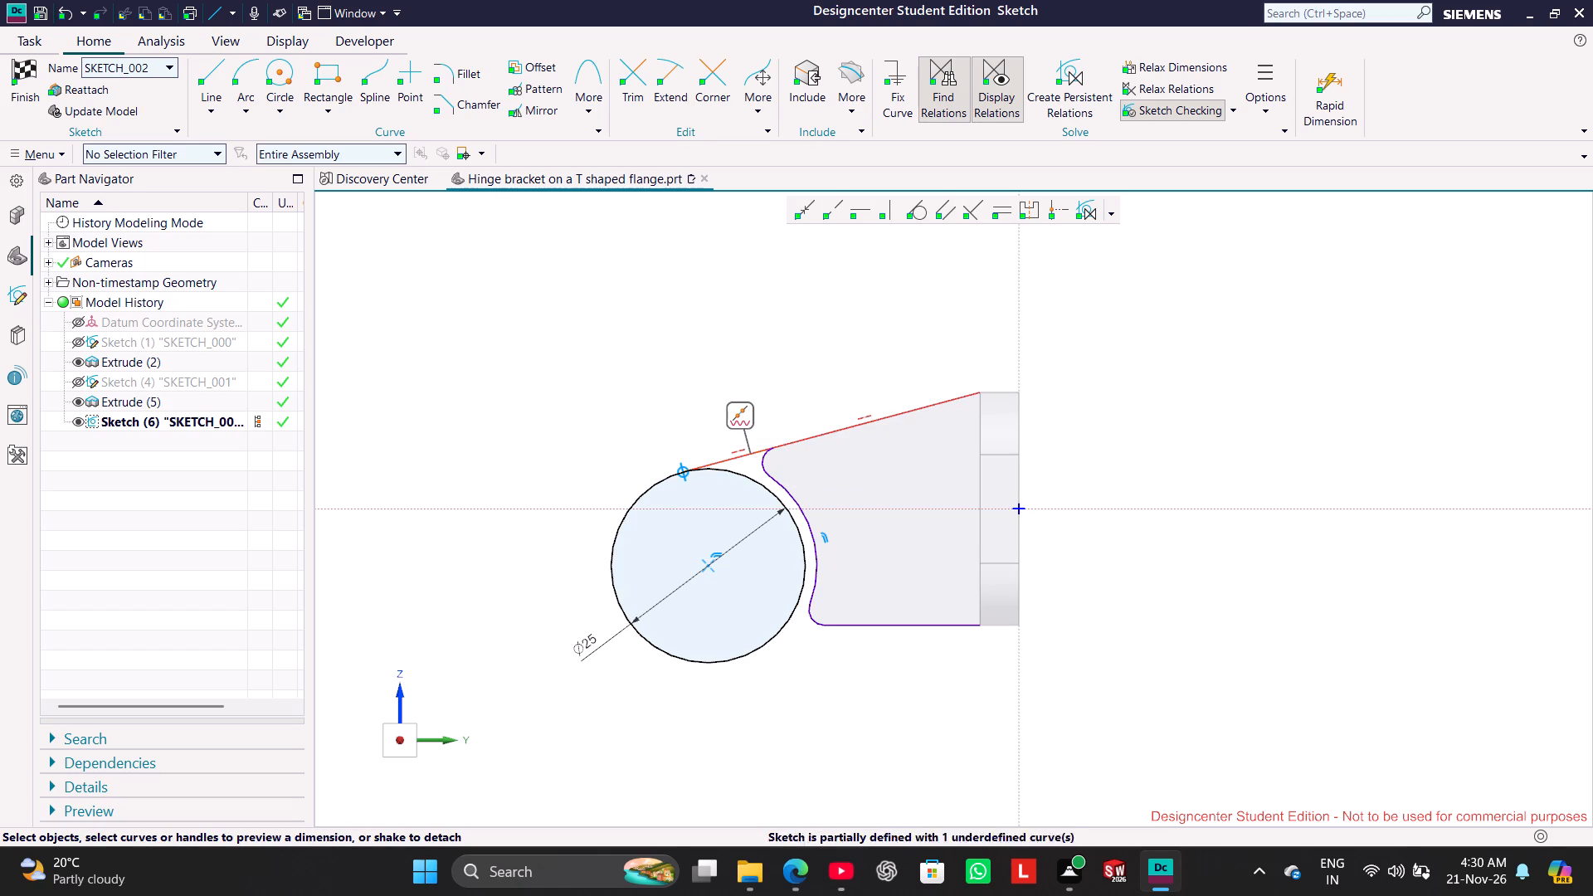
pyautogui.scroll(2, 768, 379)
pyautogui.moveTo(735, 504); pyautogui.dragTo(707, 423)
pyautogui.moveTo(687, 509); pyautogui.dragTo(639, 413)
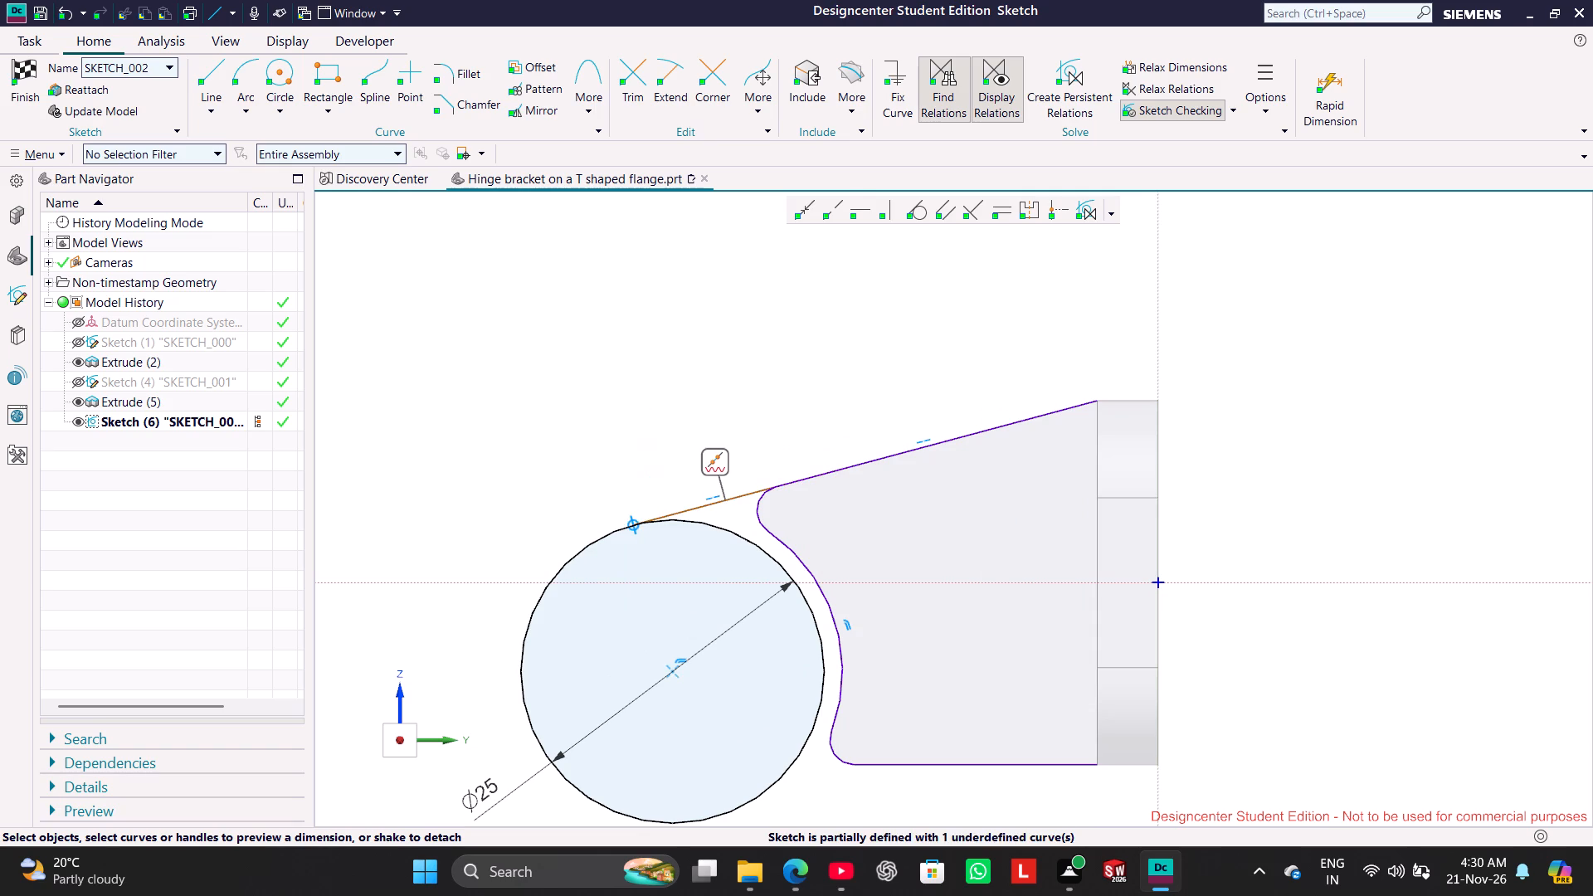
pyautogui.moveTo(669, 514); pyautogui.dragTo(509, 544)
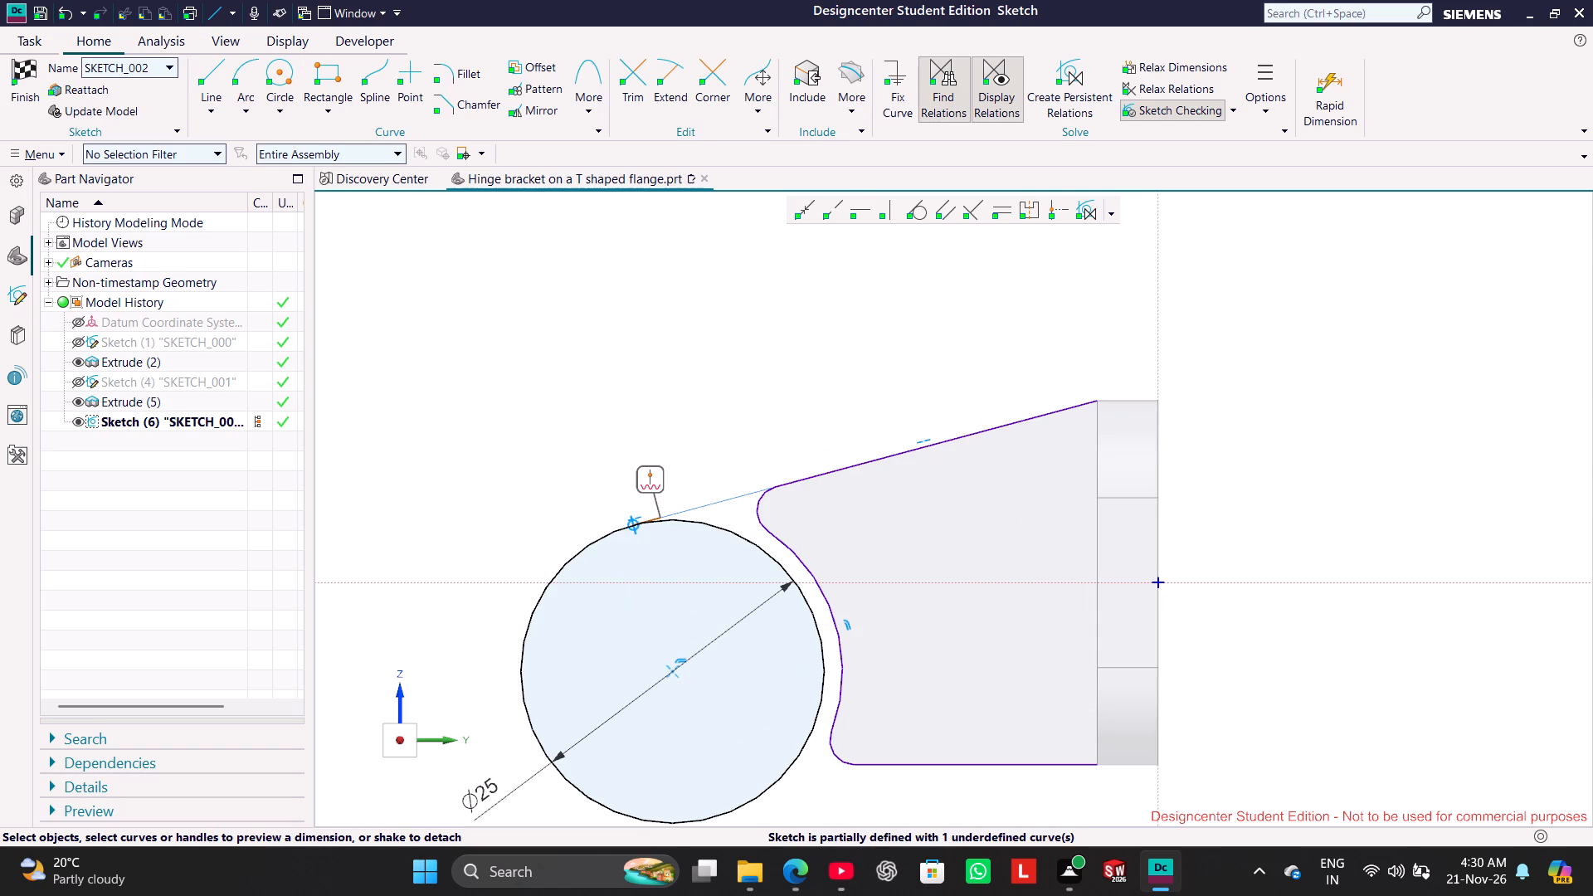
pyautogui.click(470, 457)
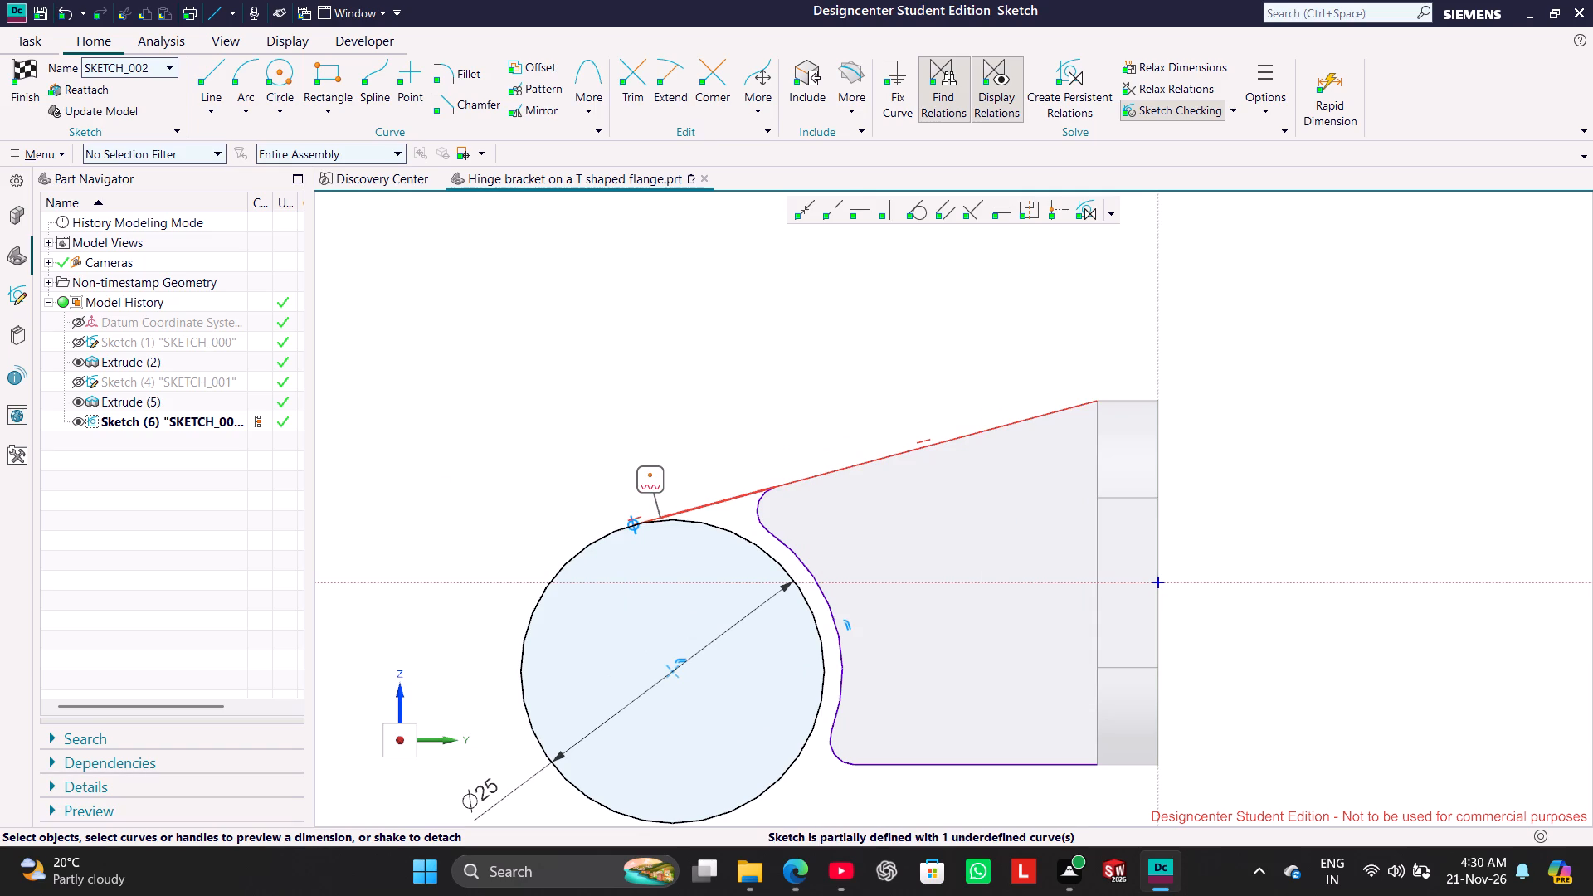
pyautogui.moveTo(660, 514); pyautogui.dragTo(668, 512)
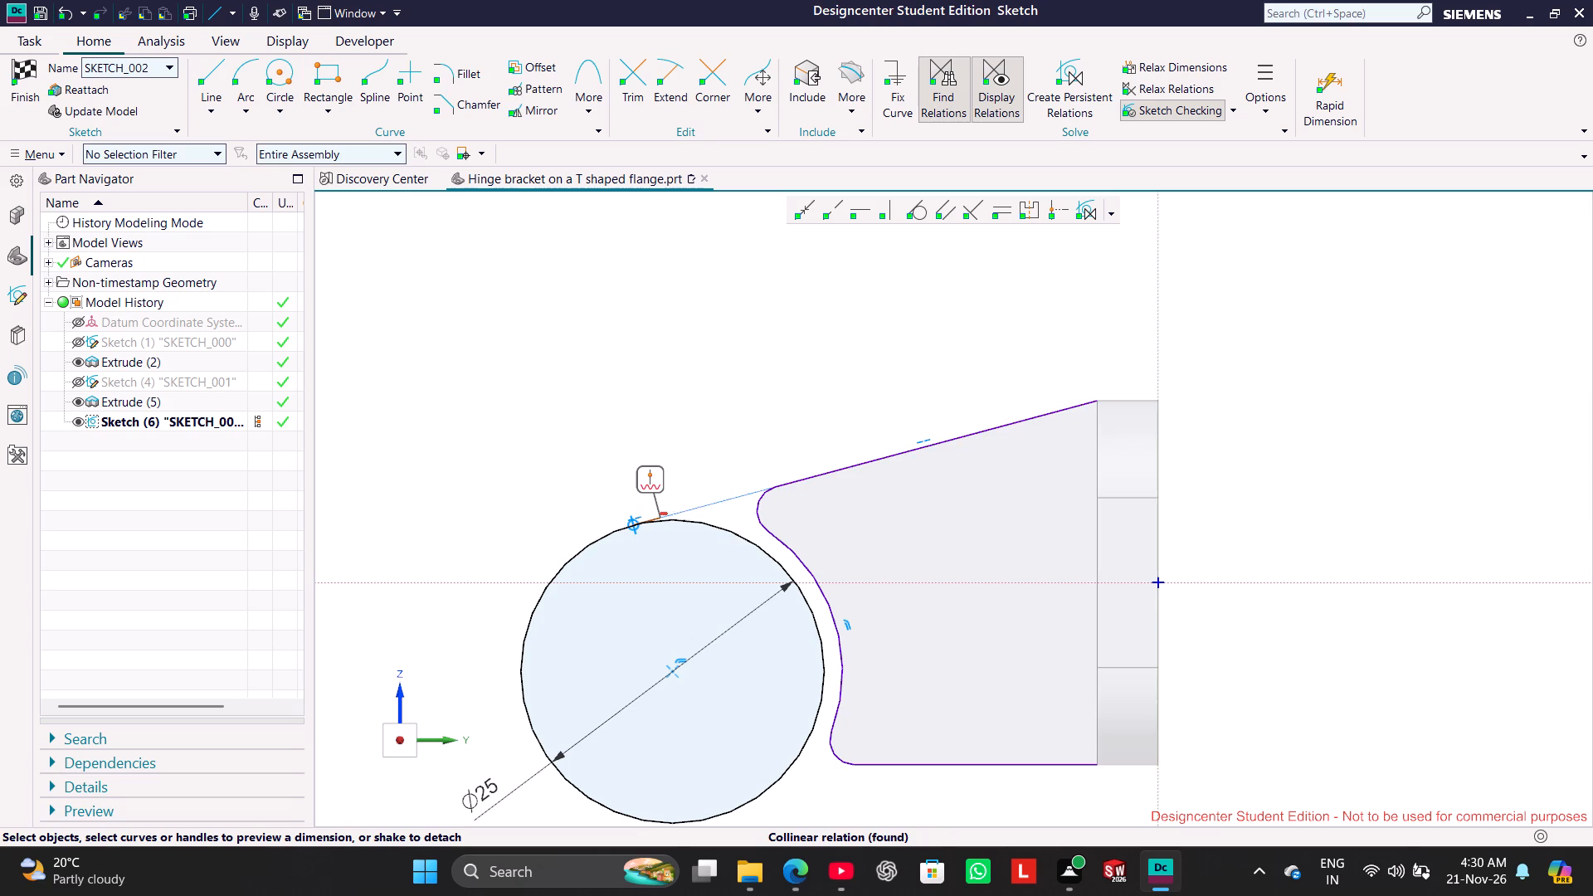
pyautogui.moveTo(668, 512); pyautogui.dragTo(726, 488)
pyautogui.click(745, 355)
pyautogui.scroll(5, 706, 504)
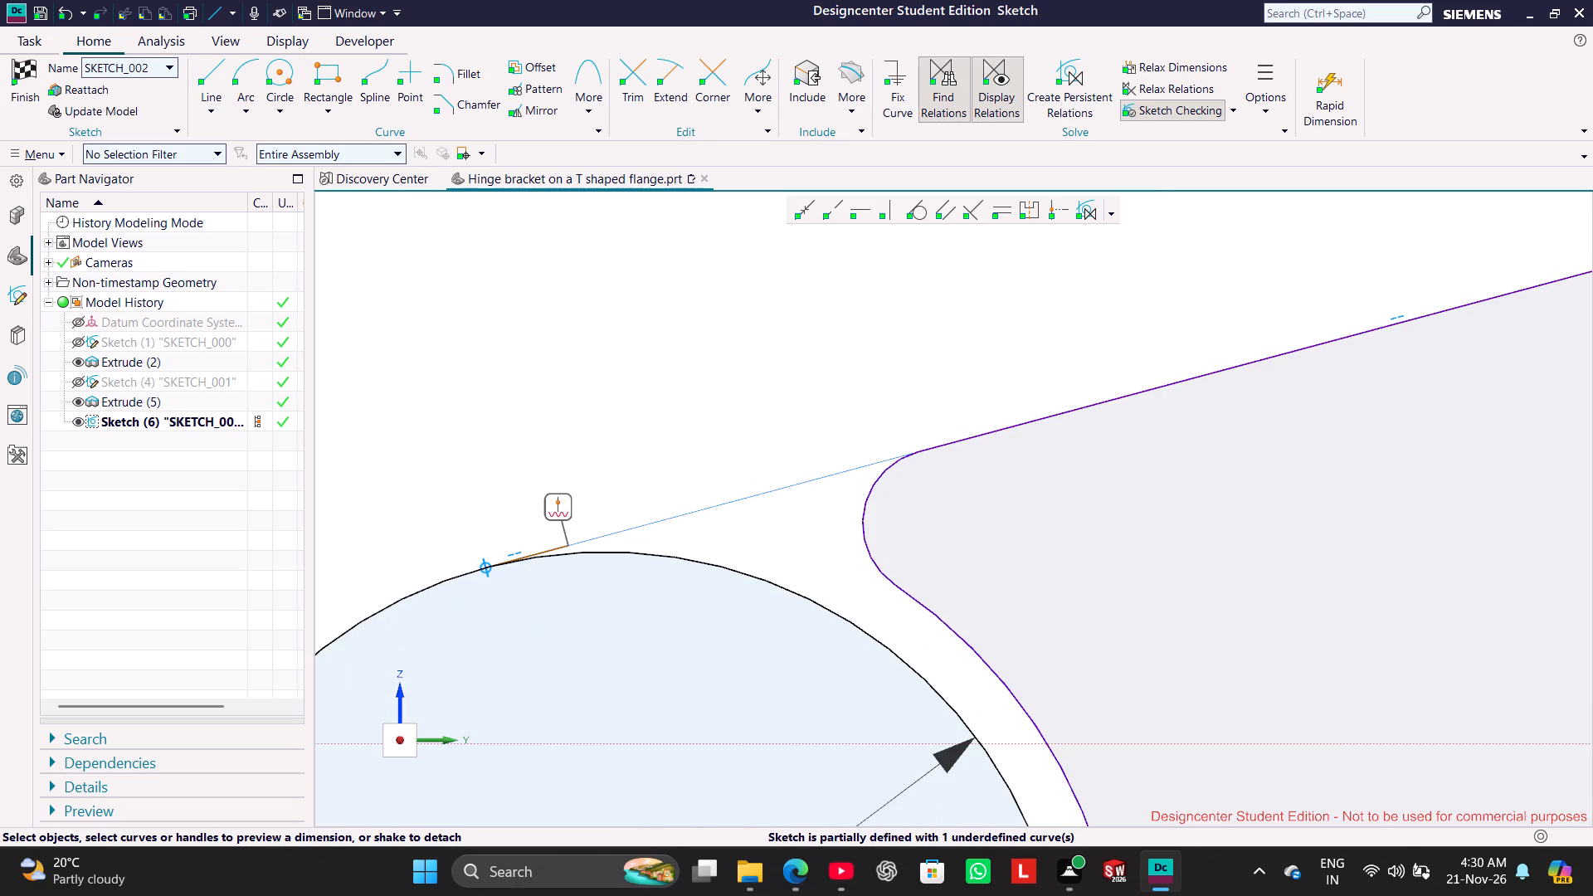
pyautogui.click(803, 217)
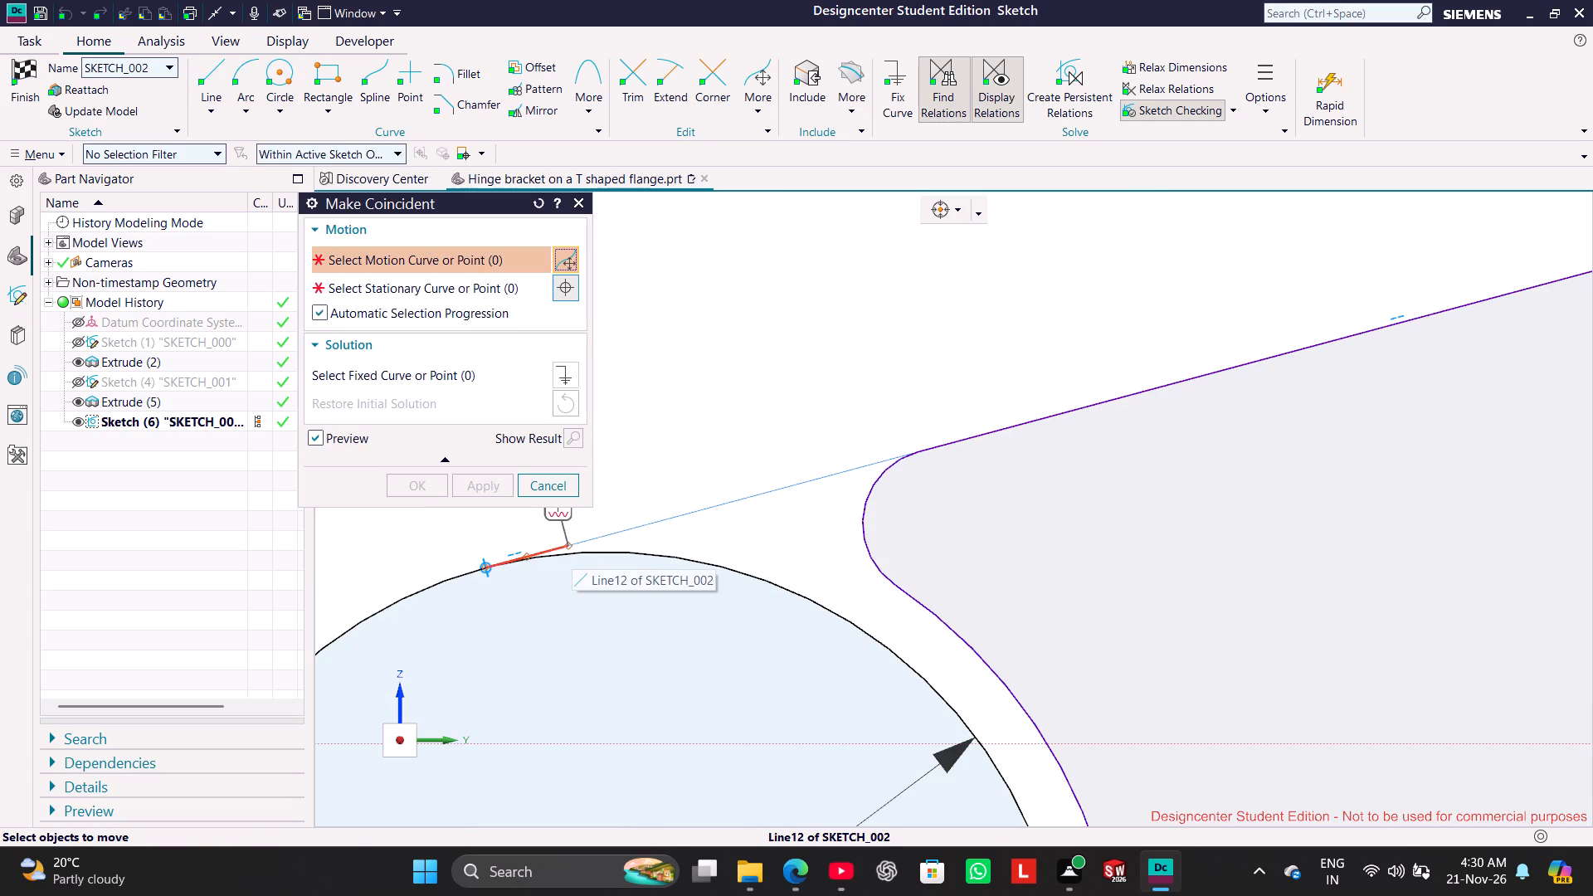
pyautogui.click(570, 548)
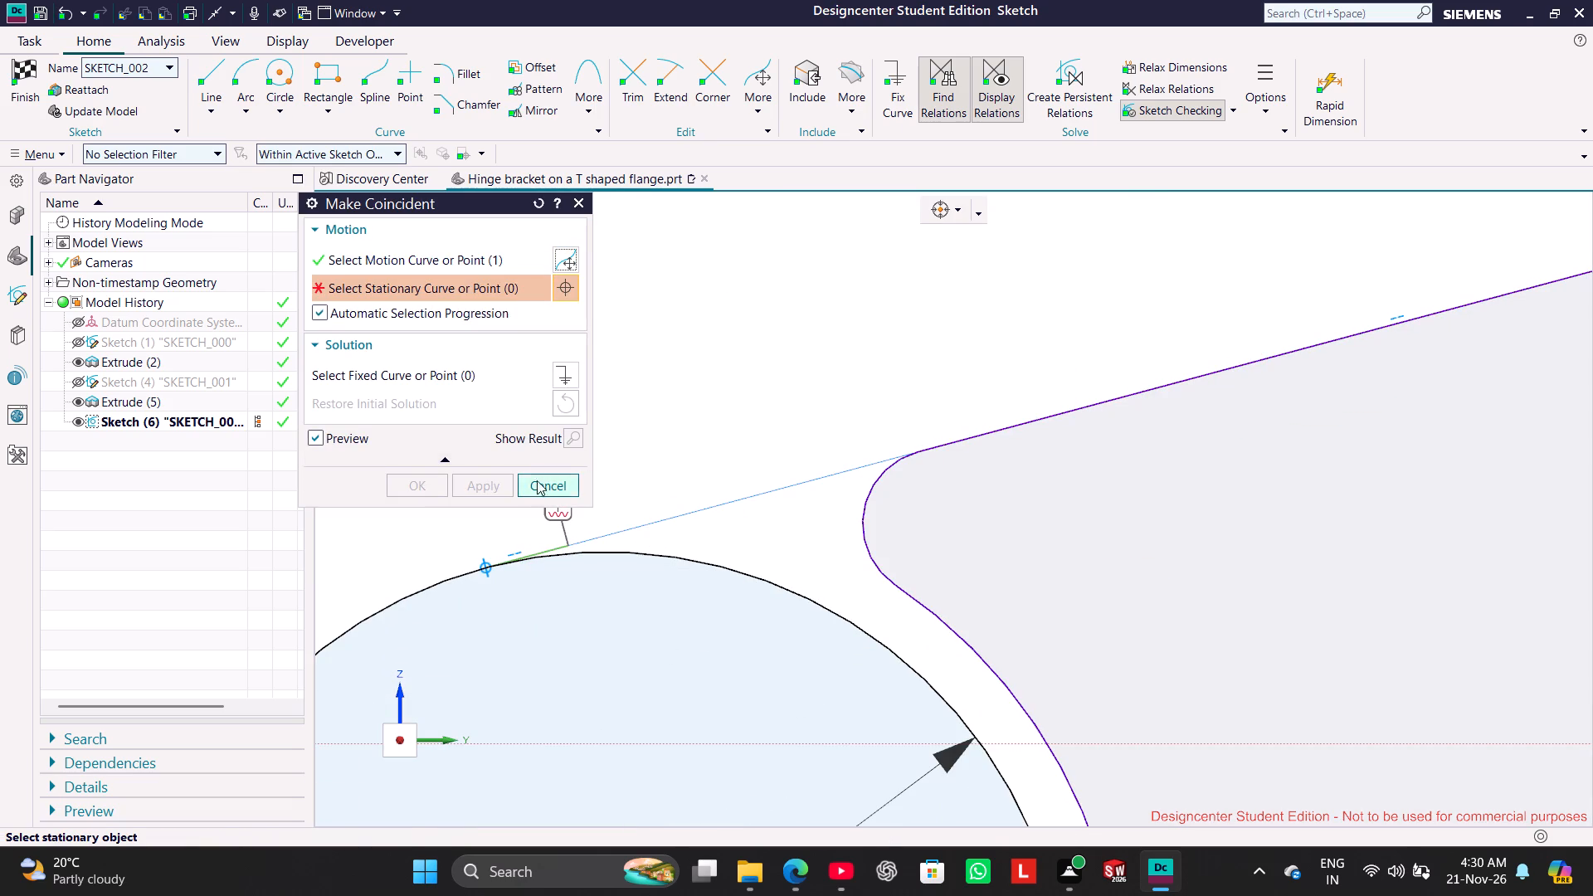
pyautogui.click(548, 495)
# Make the upper tangent line's free endpoint coincident with the lower endpoint of the bracket's sloped edge.
pyautogui.click(803, 207)
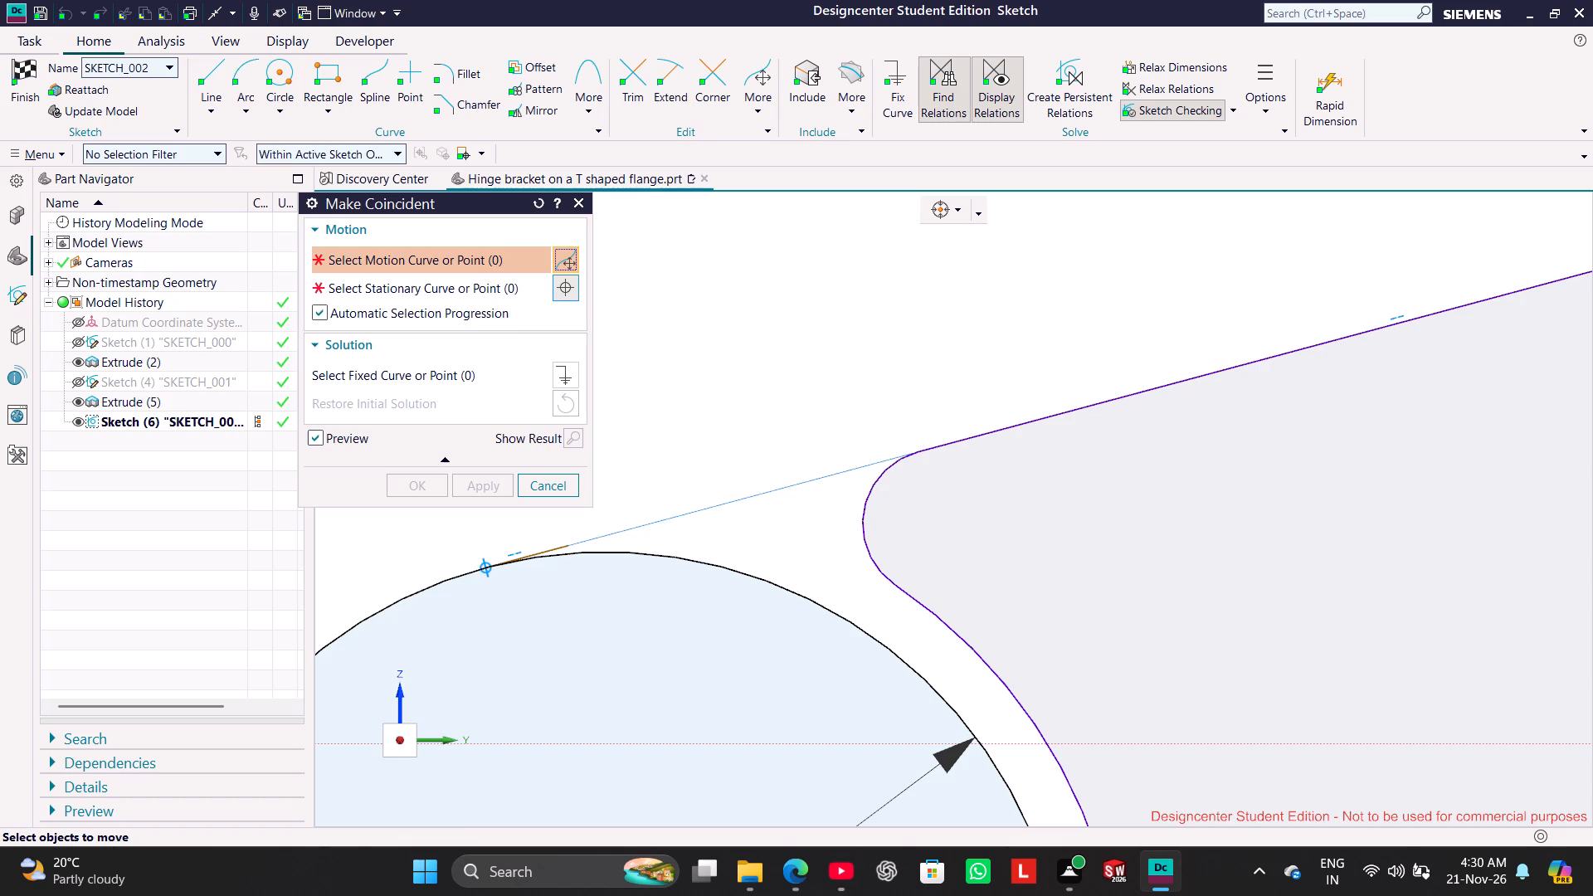
pyautogui.click(568, 547)
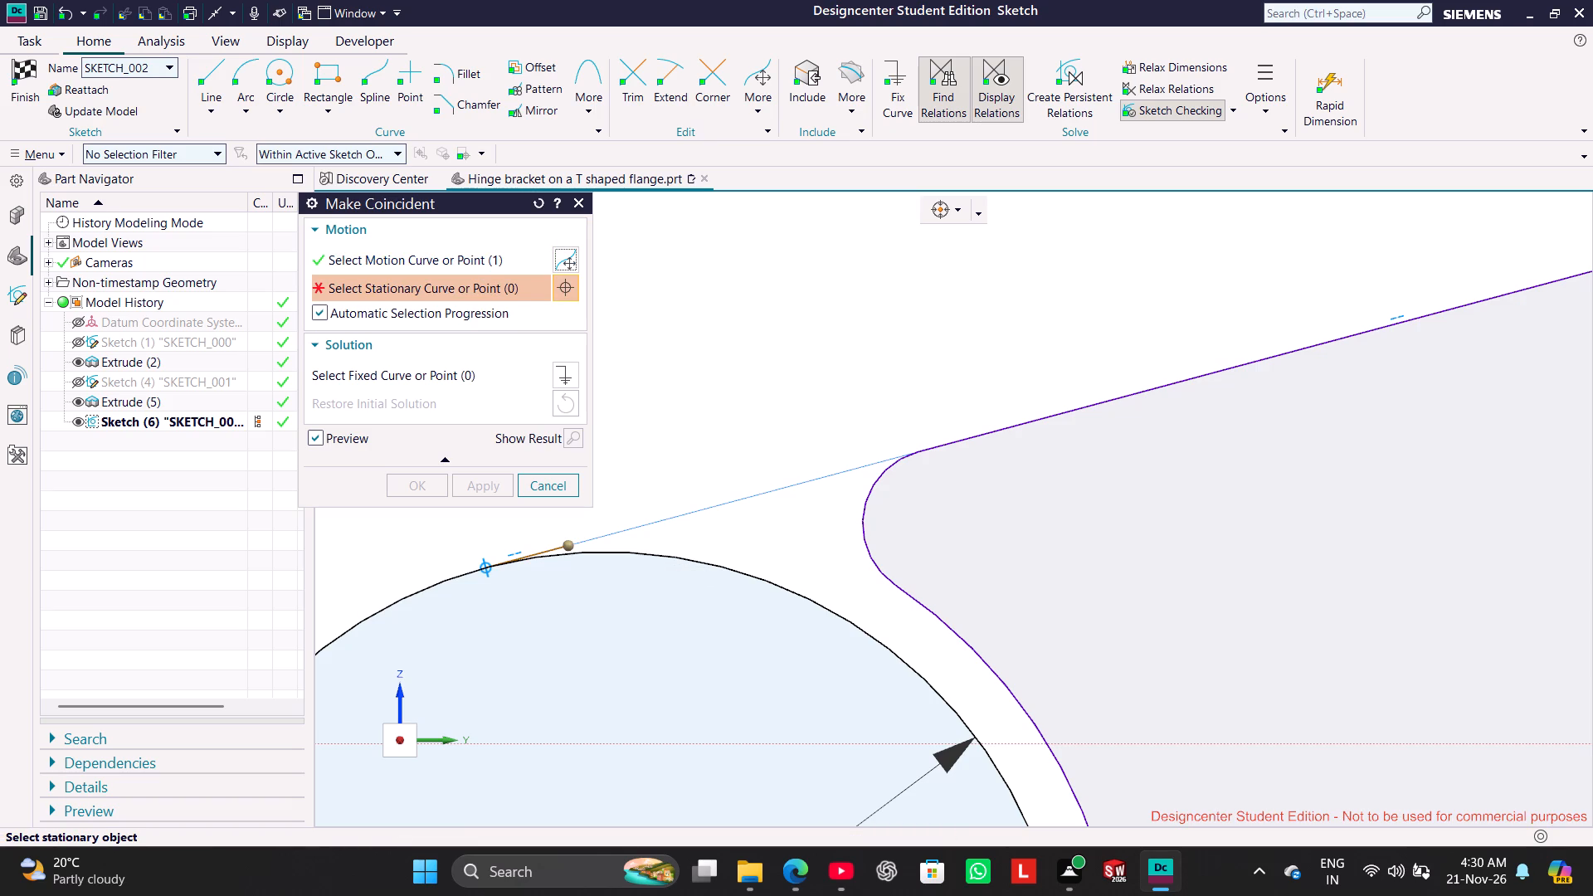
pyautogui.click(919, 453)
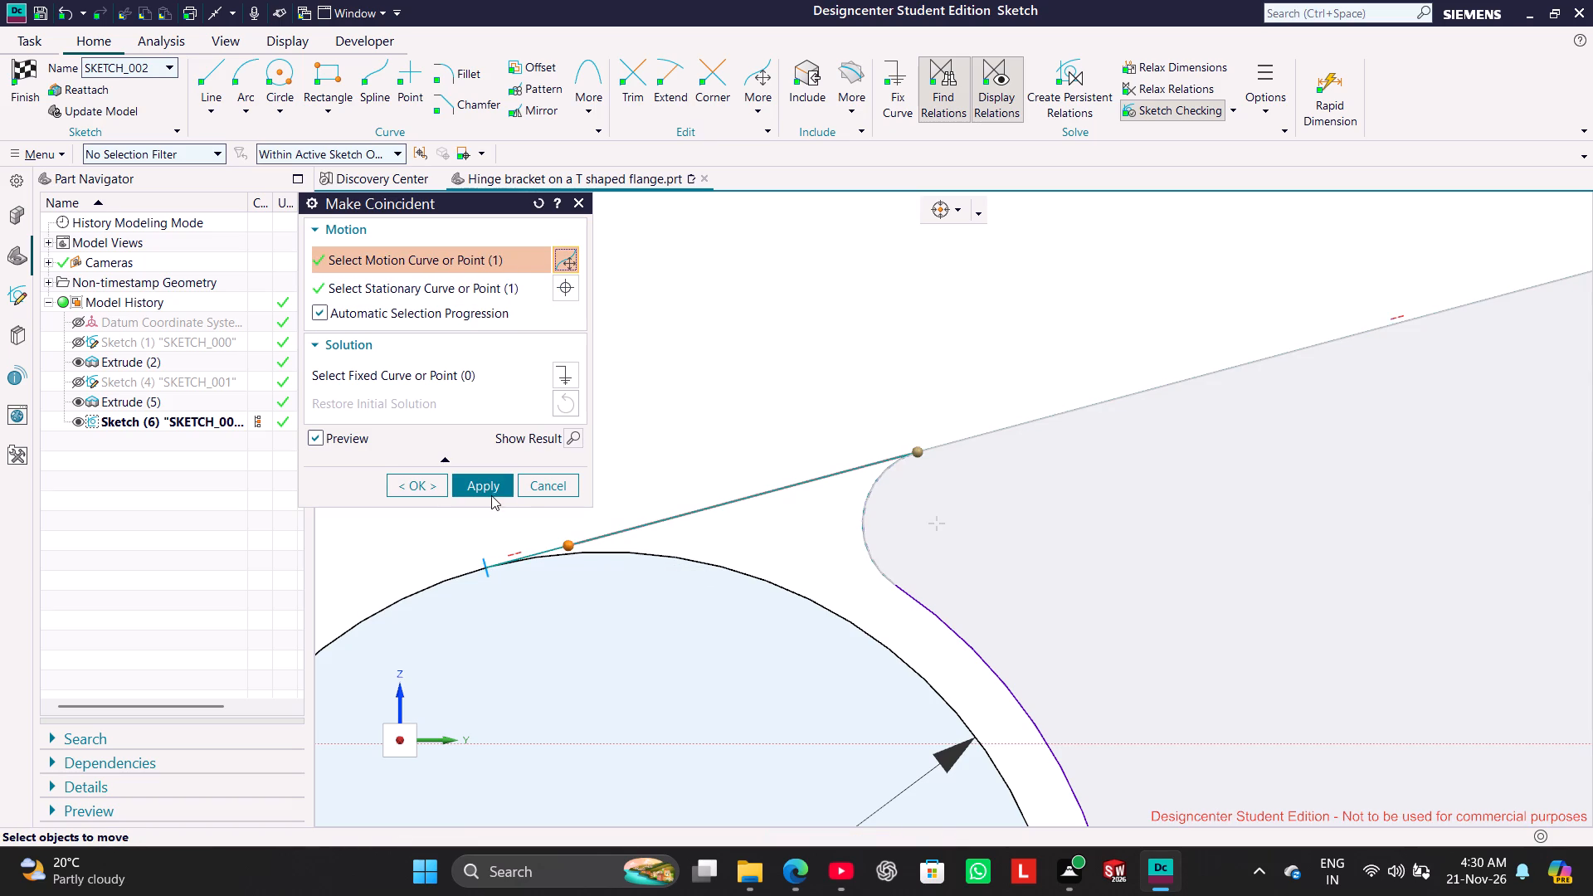
pyautogui.click(490, 493)
pyautogui.click(527, 485)
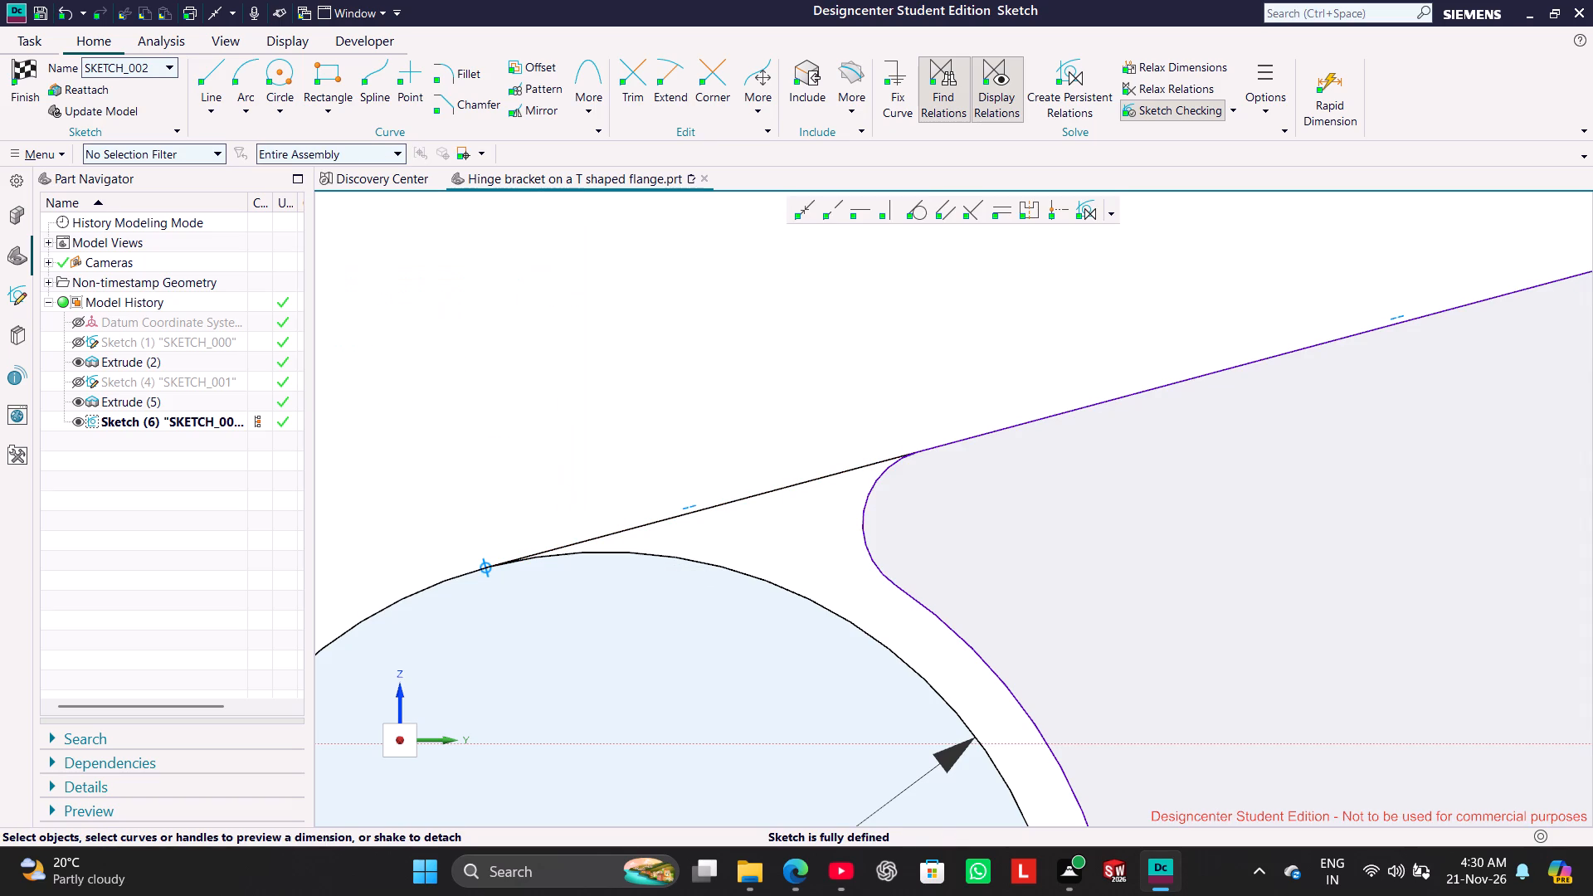
# Draw a line about 31.5 mm long at about 16.6°, tangent to the circle's underside and crossing the bracket's bottom edge.
pyautogui.scroll(-5, 656, 413)
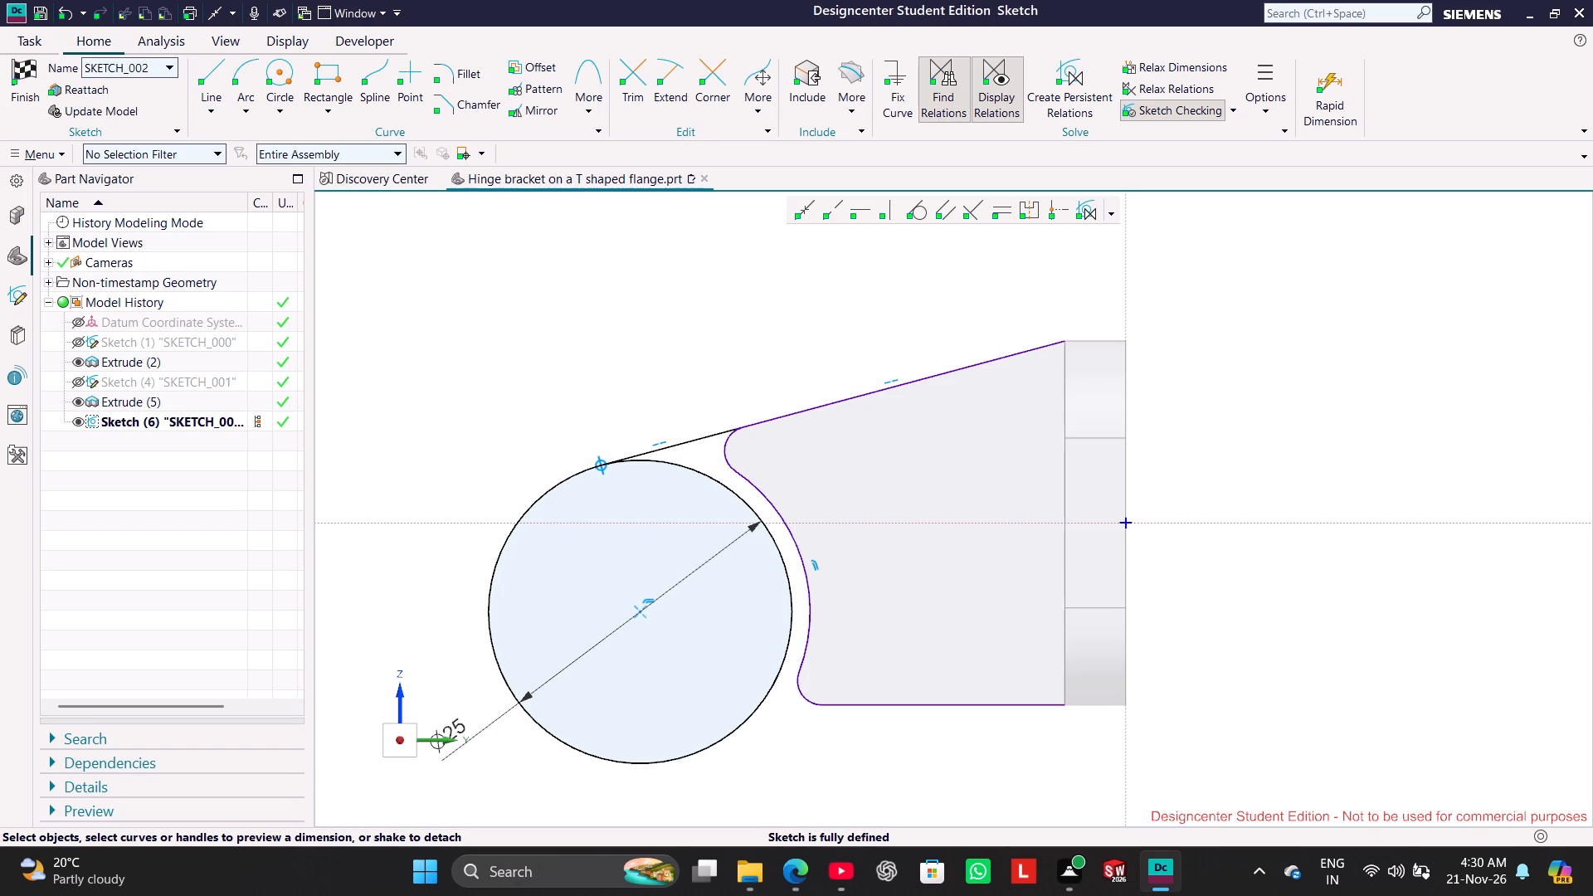
pyautogui.click(200, 65)
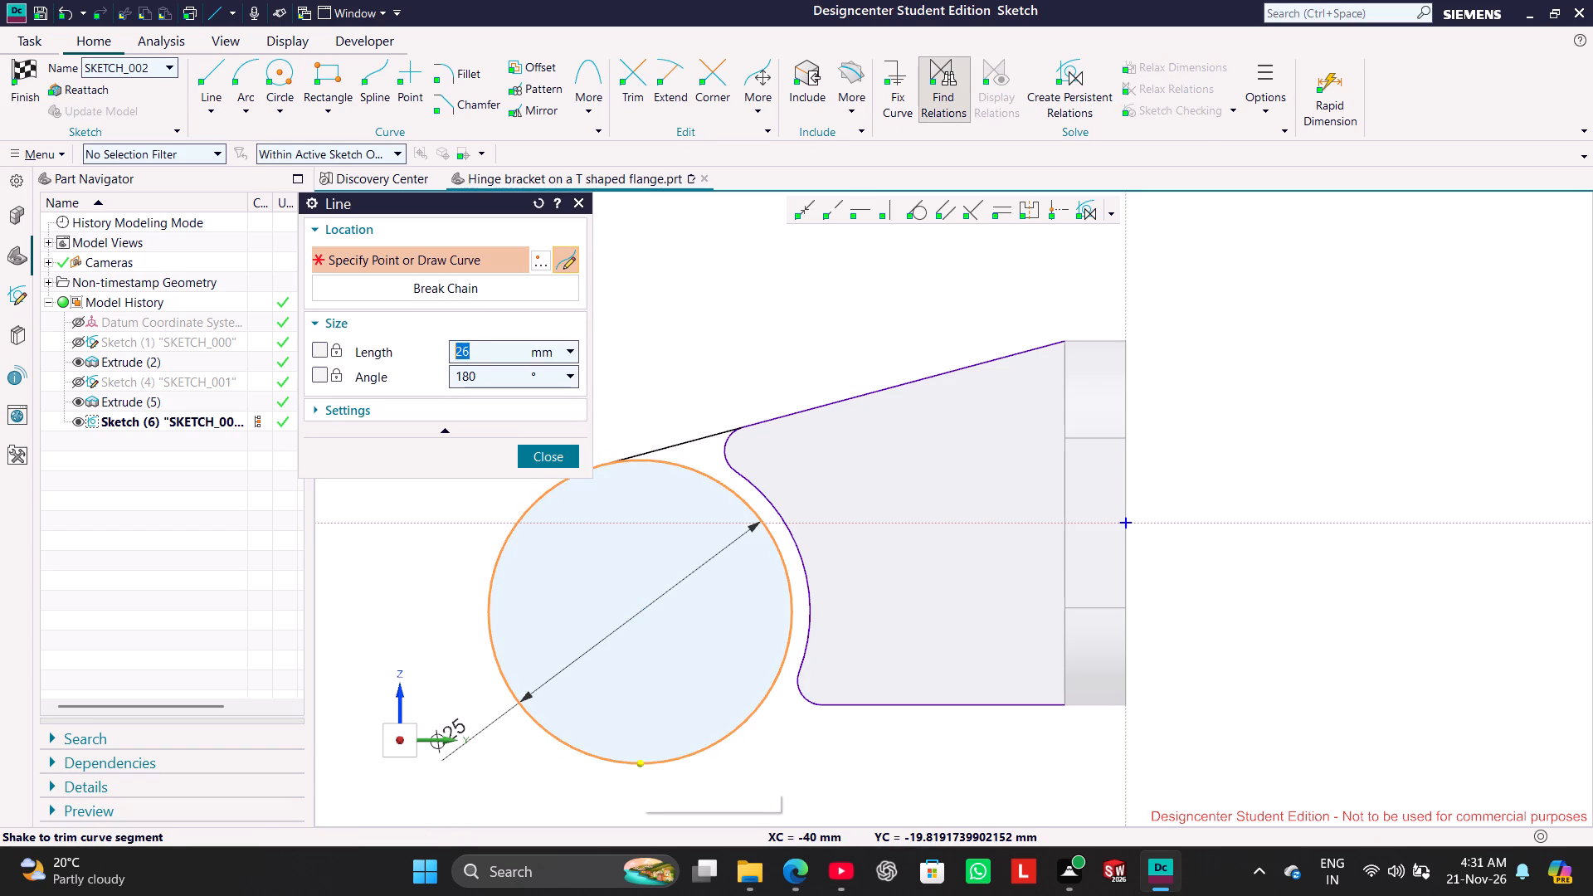
pyautogui.click(641, 769)
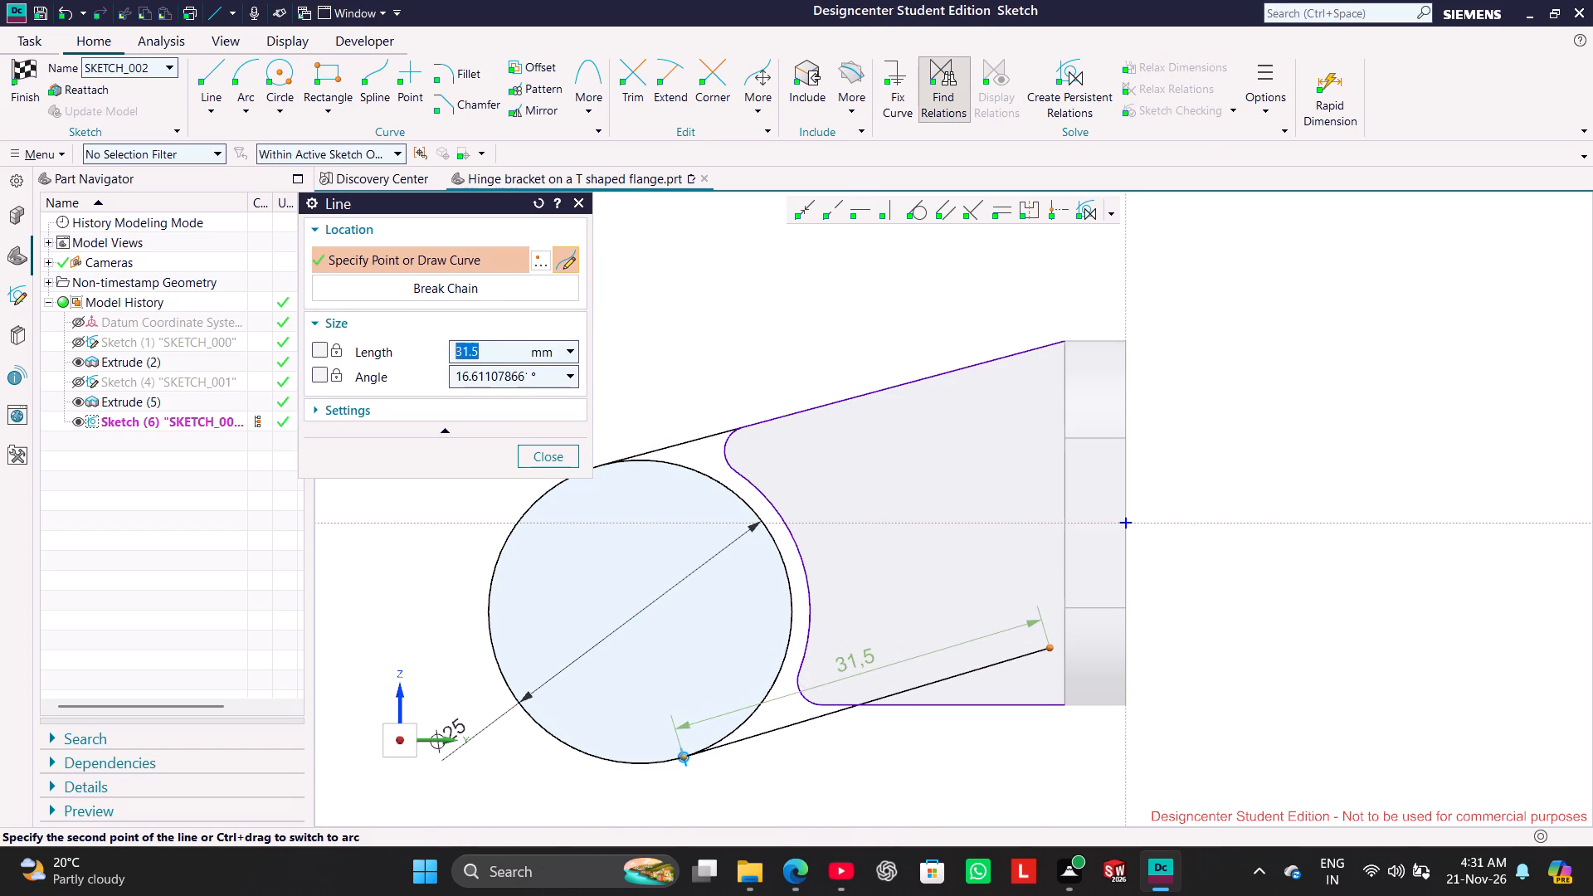
pyautogui.click(1050, 648)
pyautogui.click(553, 456)
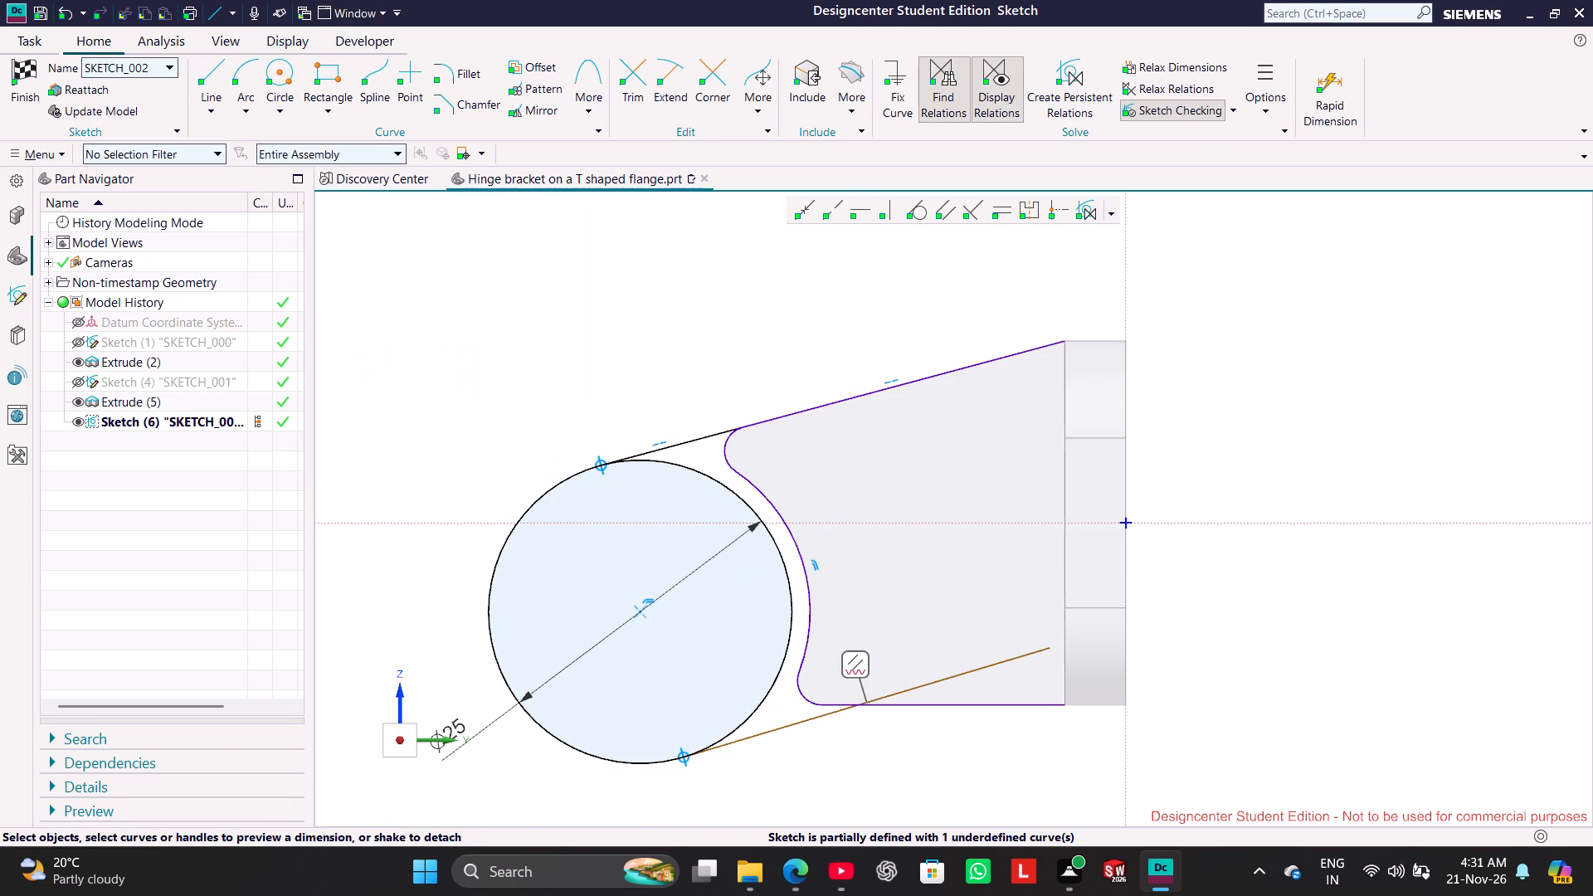
# Apply a tangent relation between the lower line and the 25 mm circle.
pyautogui.click(771, 735)
pyautogui.click(633, 763)
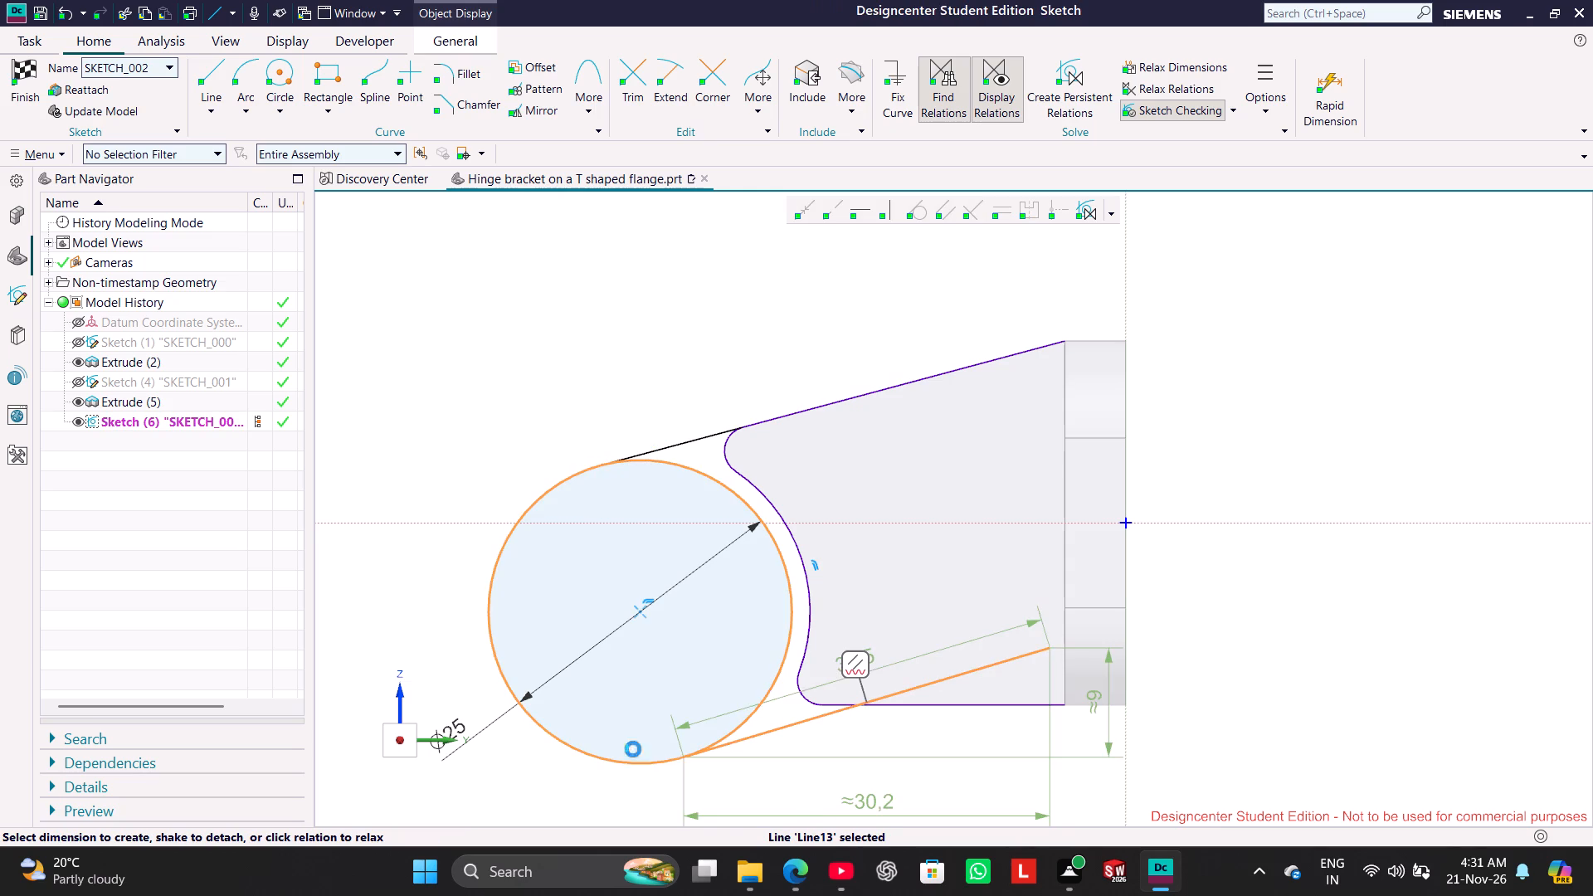
pyautogui.click(917, 212)
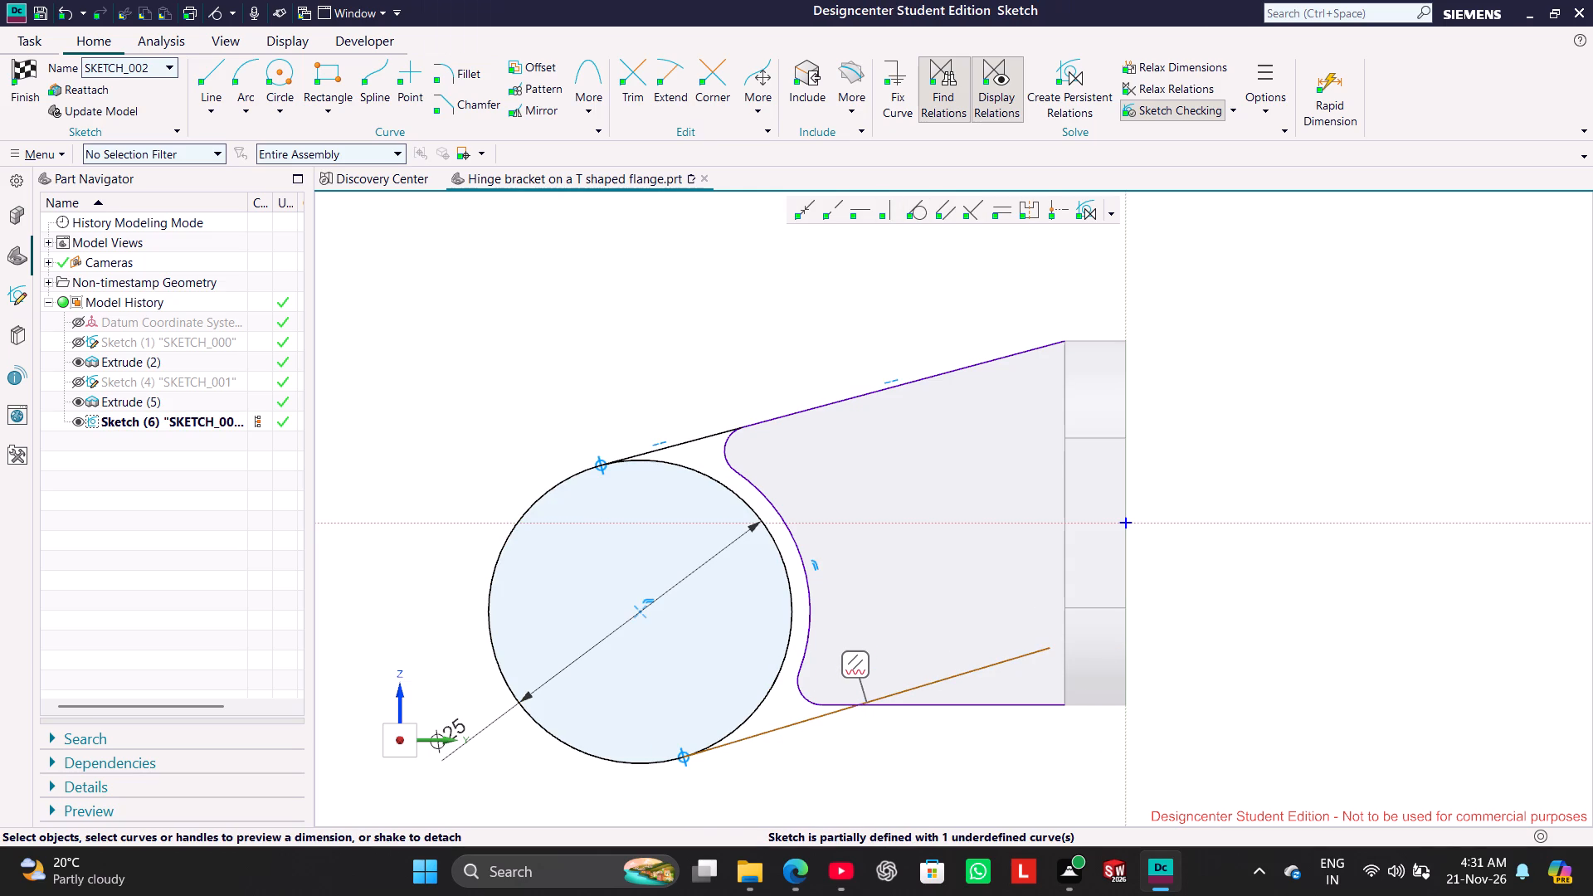
pyautogui.click(515, 317)
# Lengthen the lower tangent line by pulling its free end out beyond the flange plate.
pyautogui.moveTo(1025, 658); pyautogui.dragTo(1050, 781)
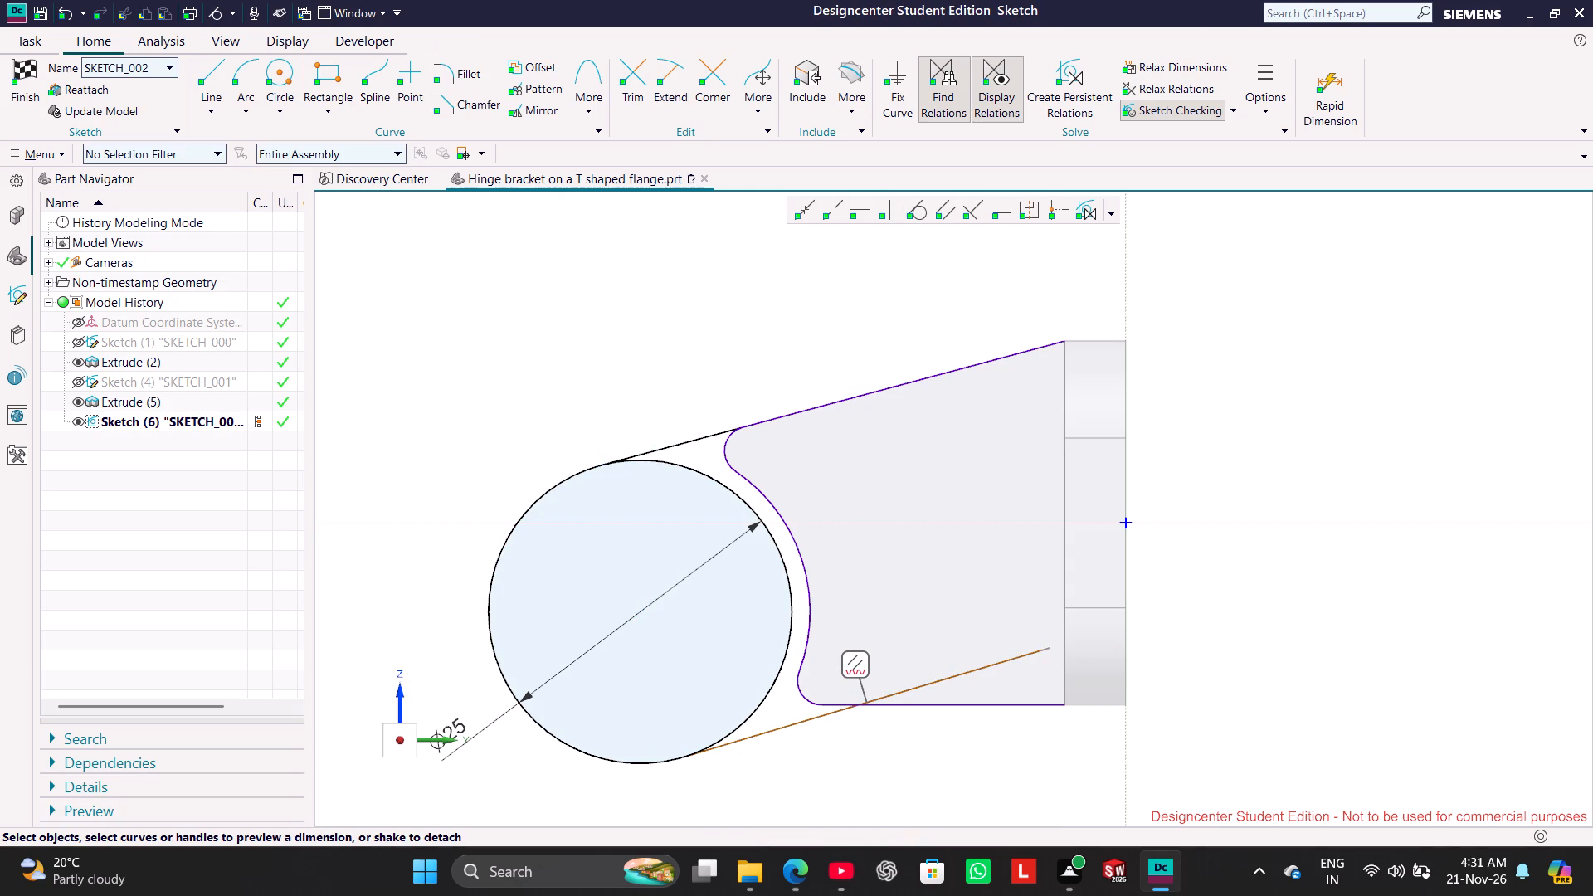
pyautogui.moveTo(1050, 781); pyautogui.dragTo(1050, 783)
pyautogui.moveTo(1026, 650); pyautogui.dragTo(946, 665)
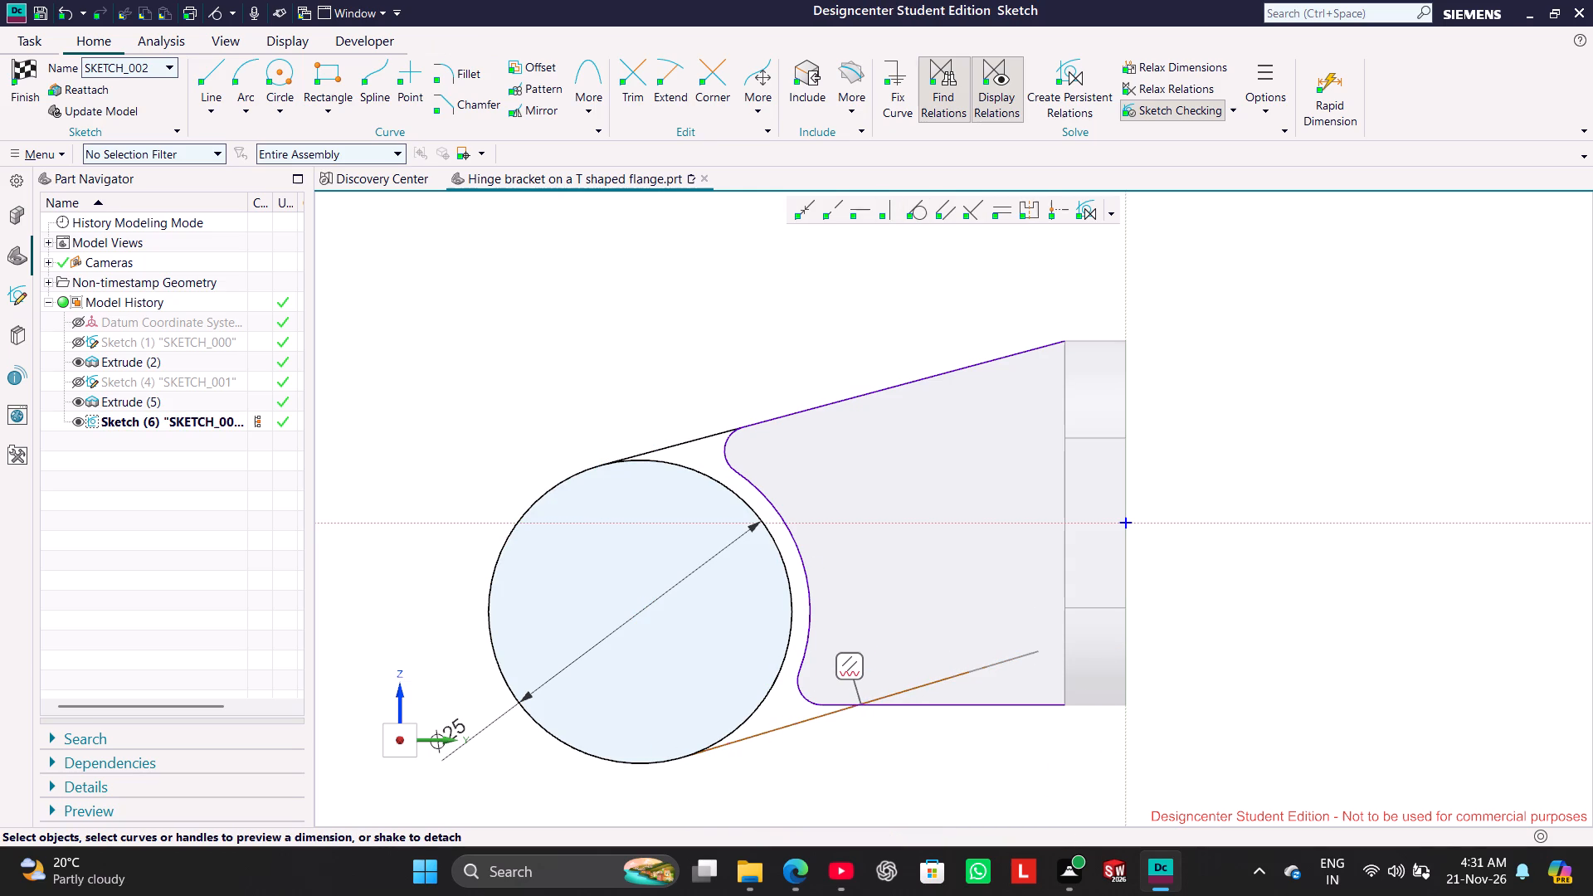
pyautogui.moveTo(946, 665); pyautogui.dragTo(1254, 709)
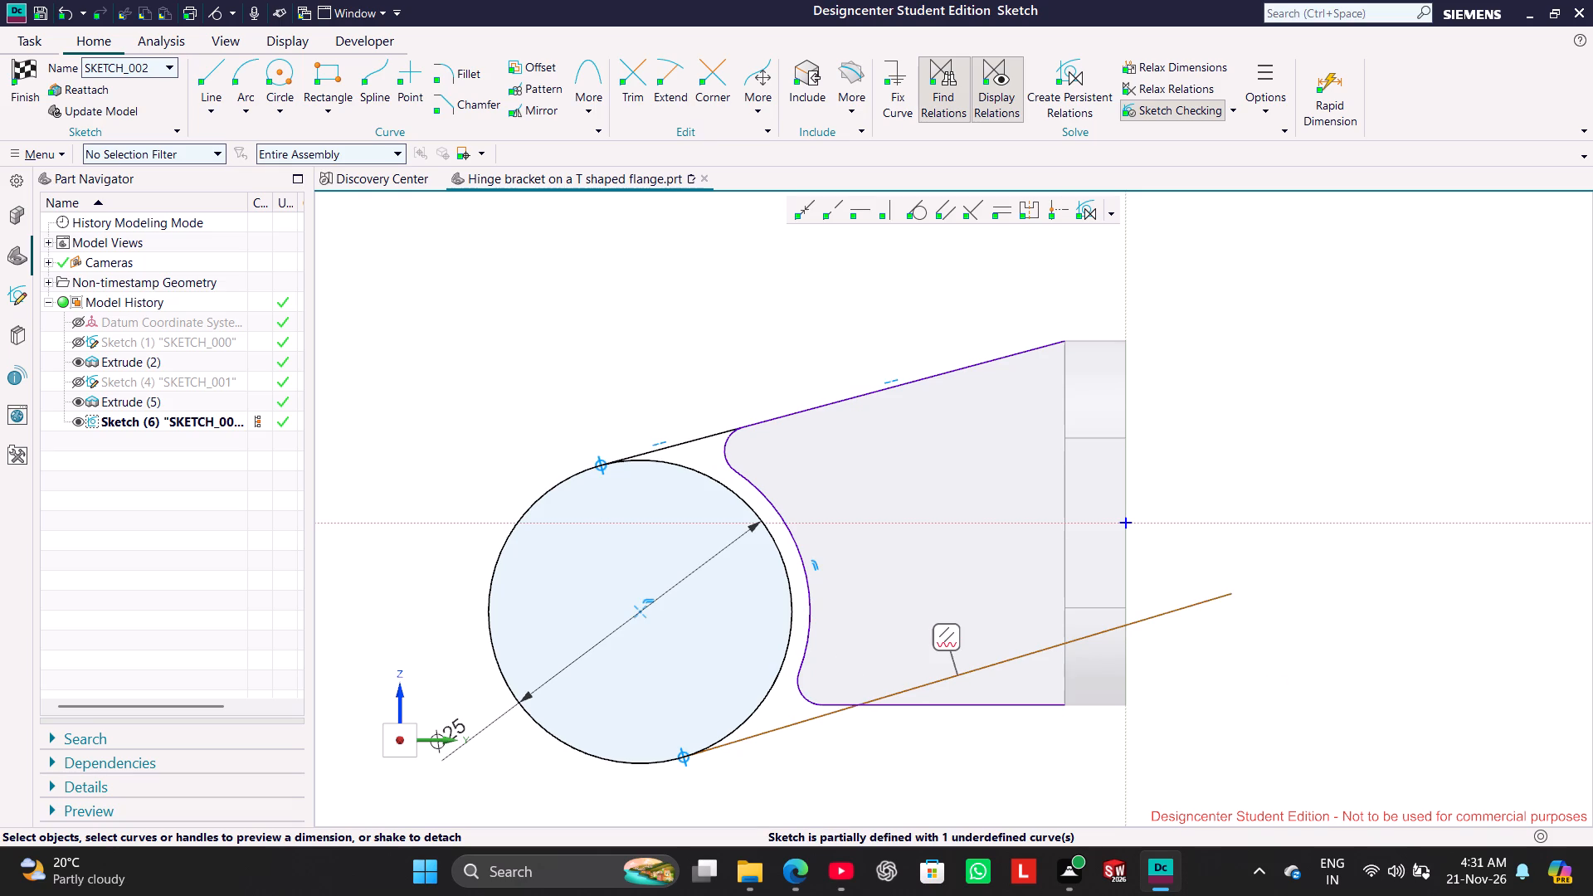
# Trim the lower tangent line beyond the bracket's bottom edge, and trim away the projected bottom and sloped edges outside the hinge profile.
pyautogui.click(626, 61)
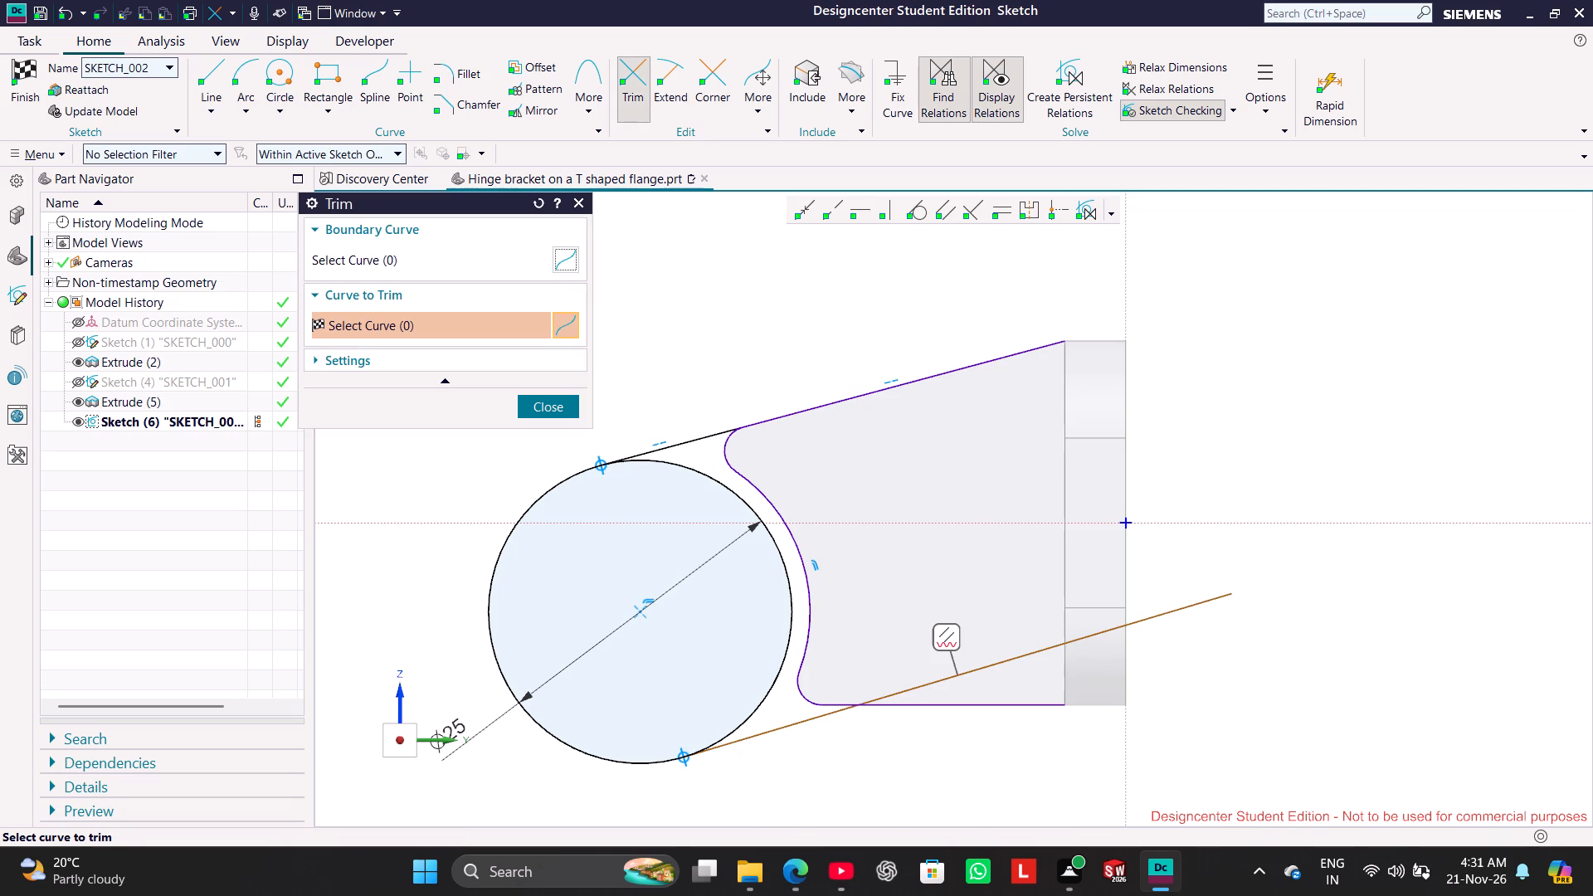
pyautogui.moveTo(1010, 698); pyautogui.dragTo(977, 582)
pyautogui.moveTo(1041, 679); pyautogui.dragTo(971, 597)
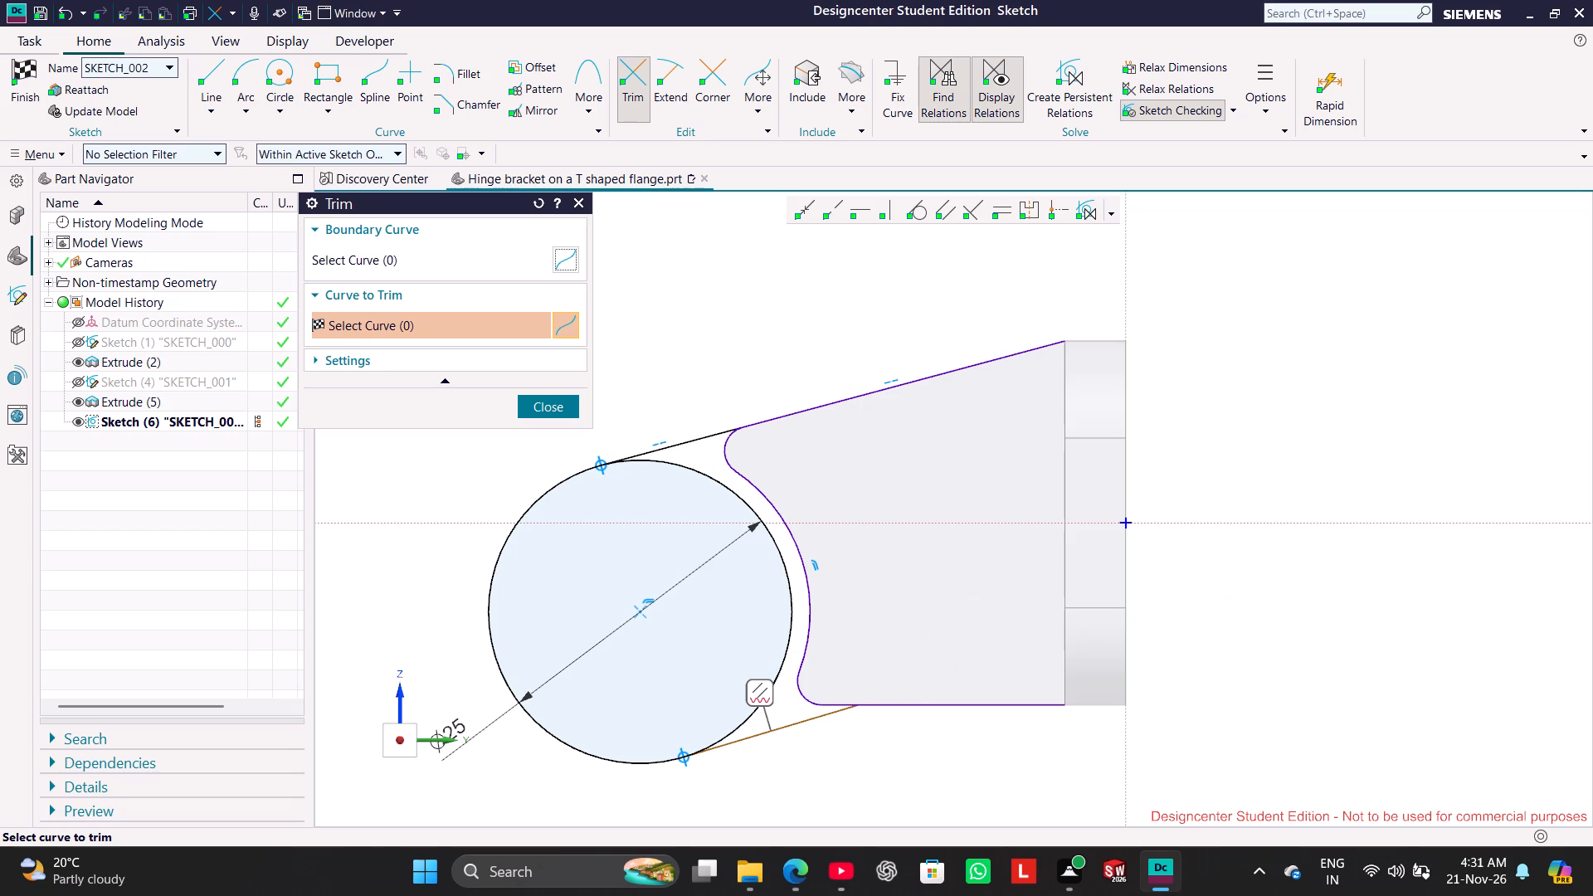
pyautogui.moveTo(935, 760); pyautogui.dragTo(969, 622)
pyautogui.click(573, 475)
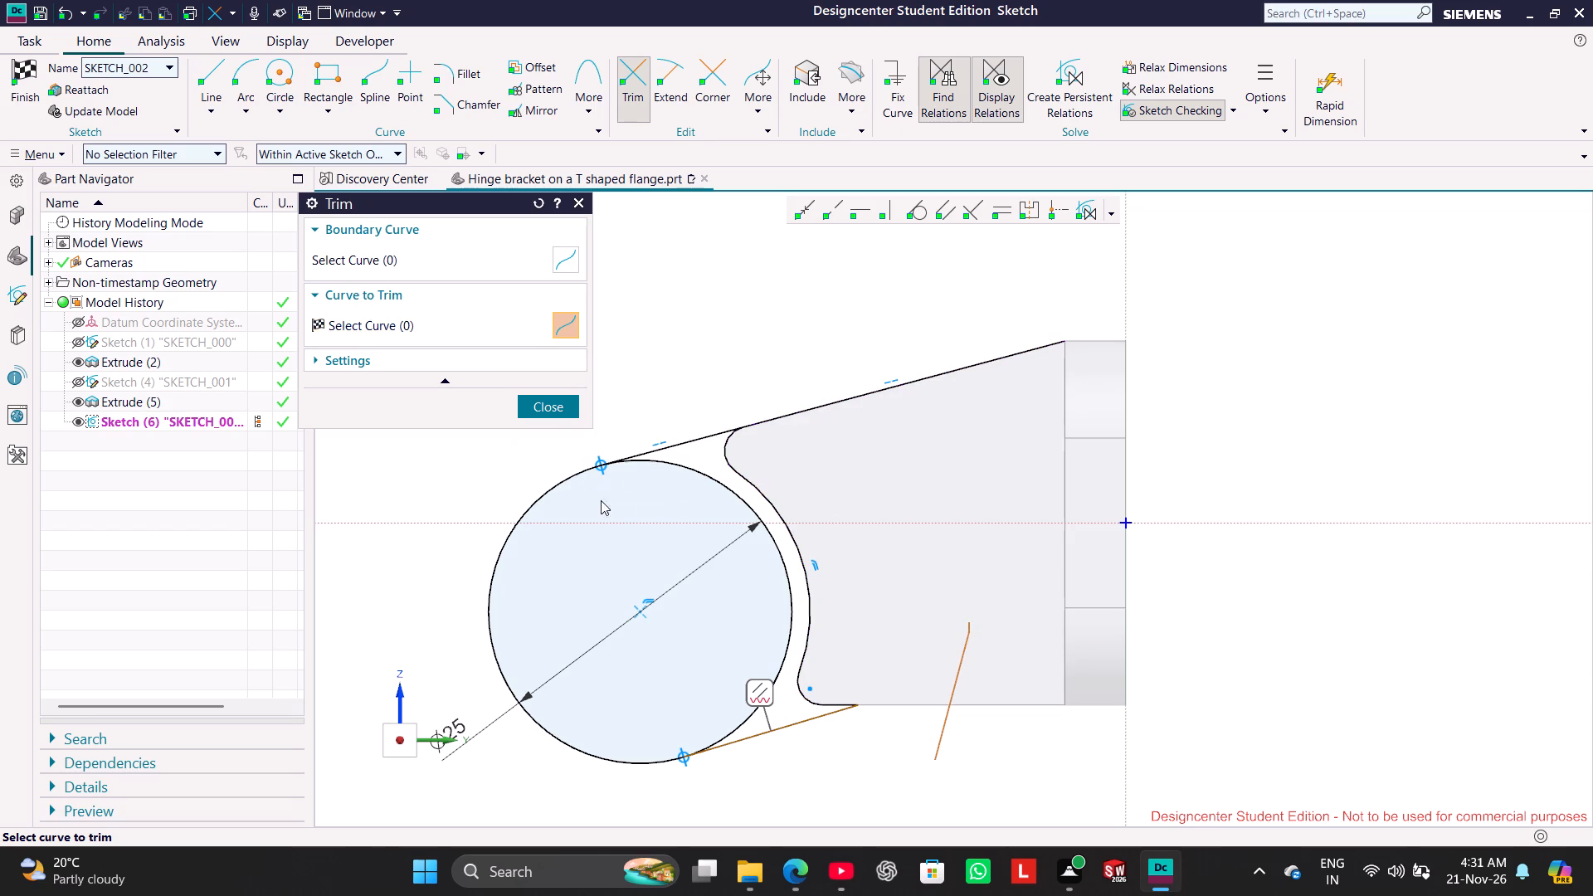
pyautogui.moveTo(863, 491); pyautogui.dragTo(801, 366)
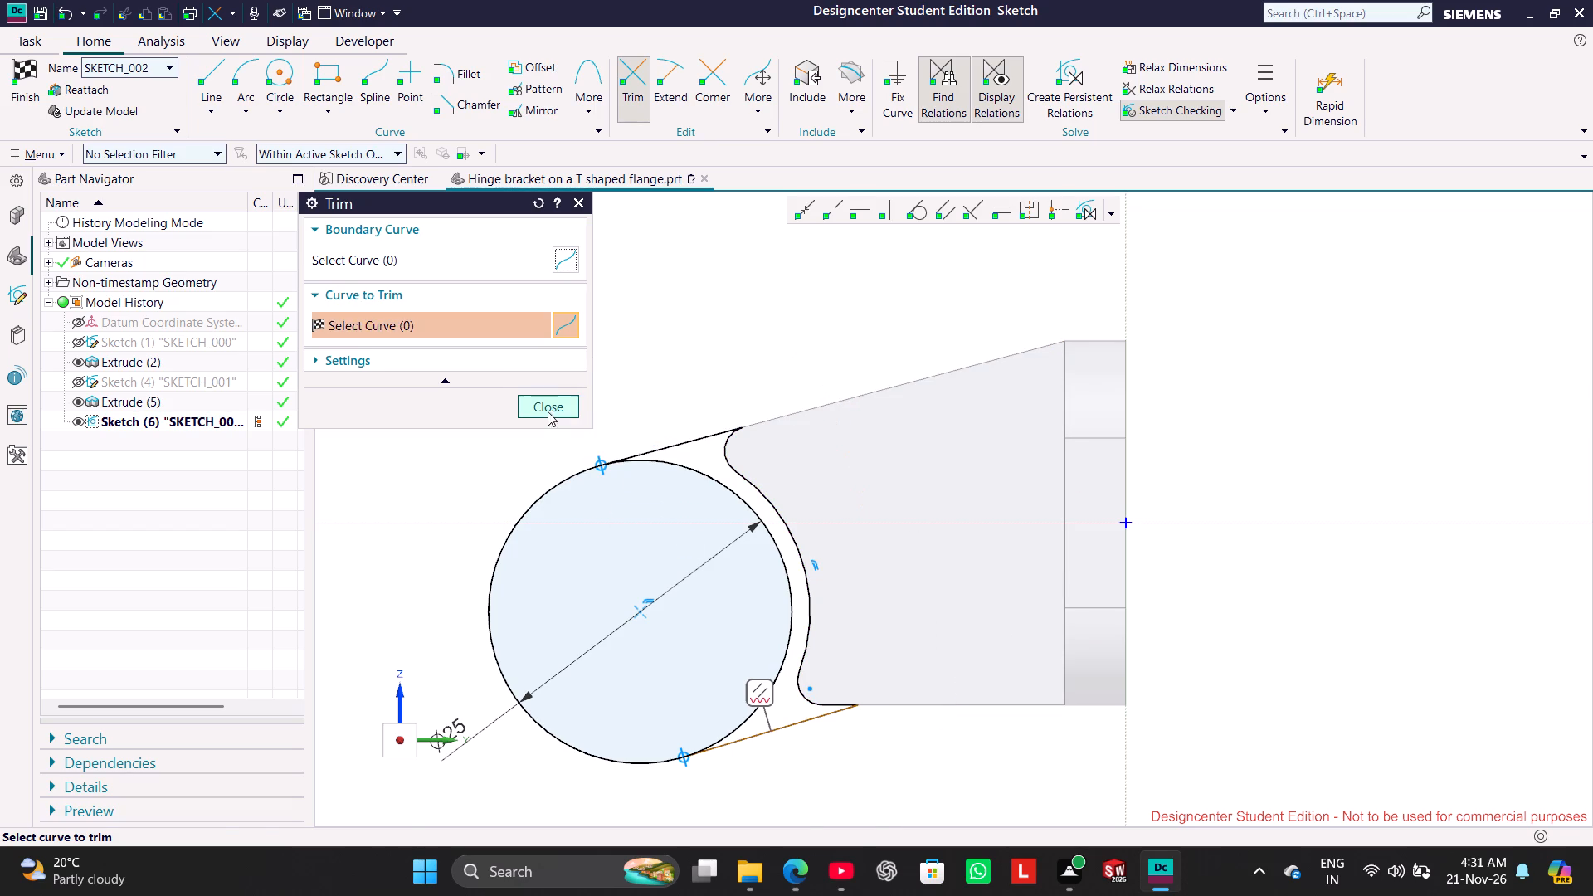
pyautogui.click(543, 406)
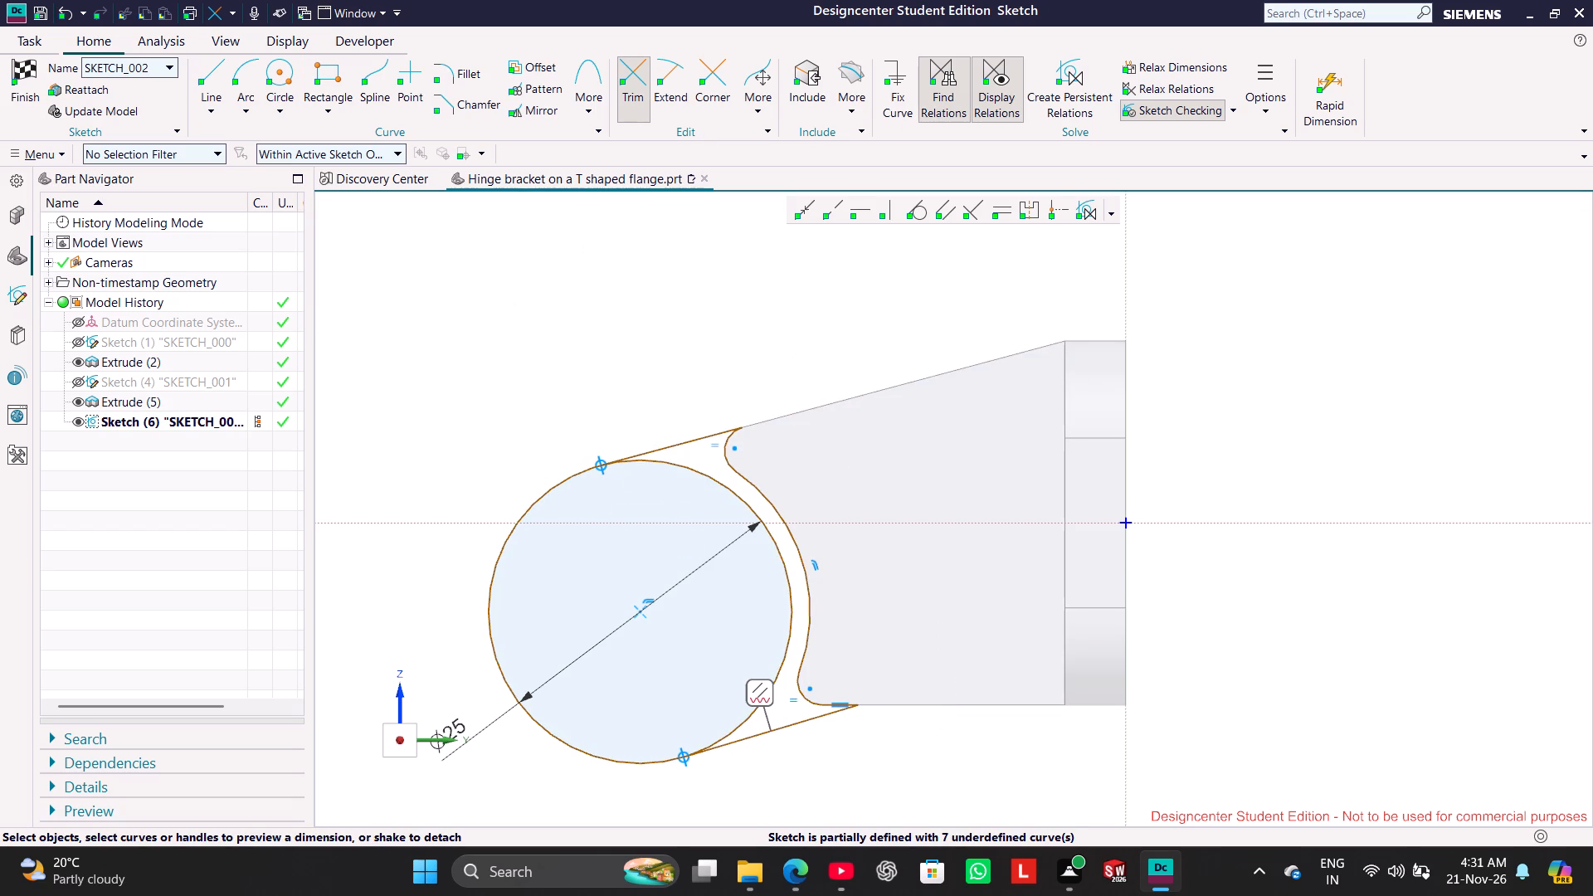
# Trim the hinge circle's inner arc between the two tangent lines, next to the bracket's concave edge.
pyautogui.moveTo(692, 637); pyautogui.dragTo(801, 570)
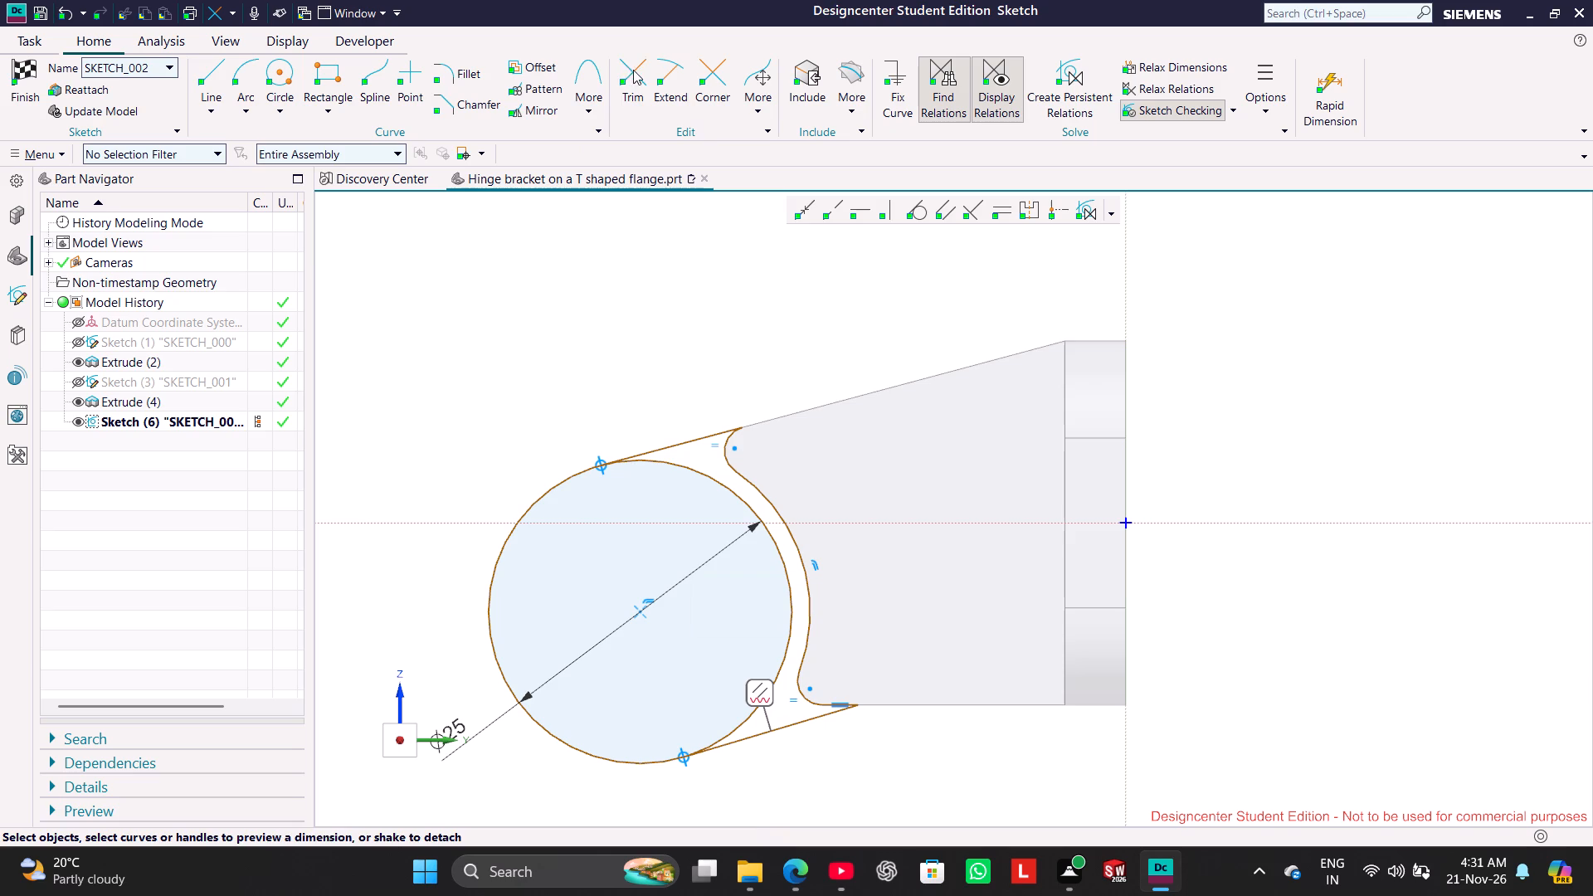
pyautogui.click(633, 70)
pyautogui.click(793, 585)
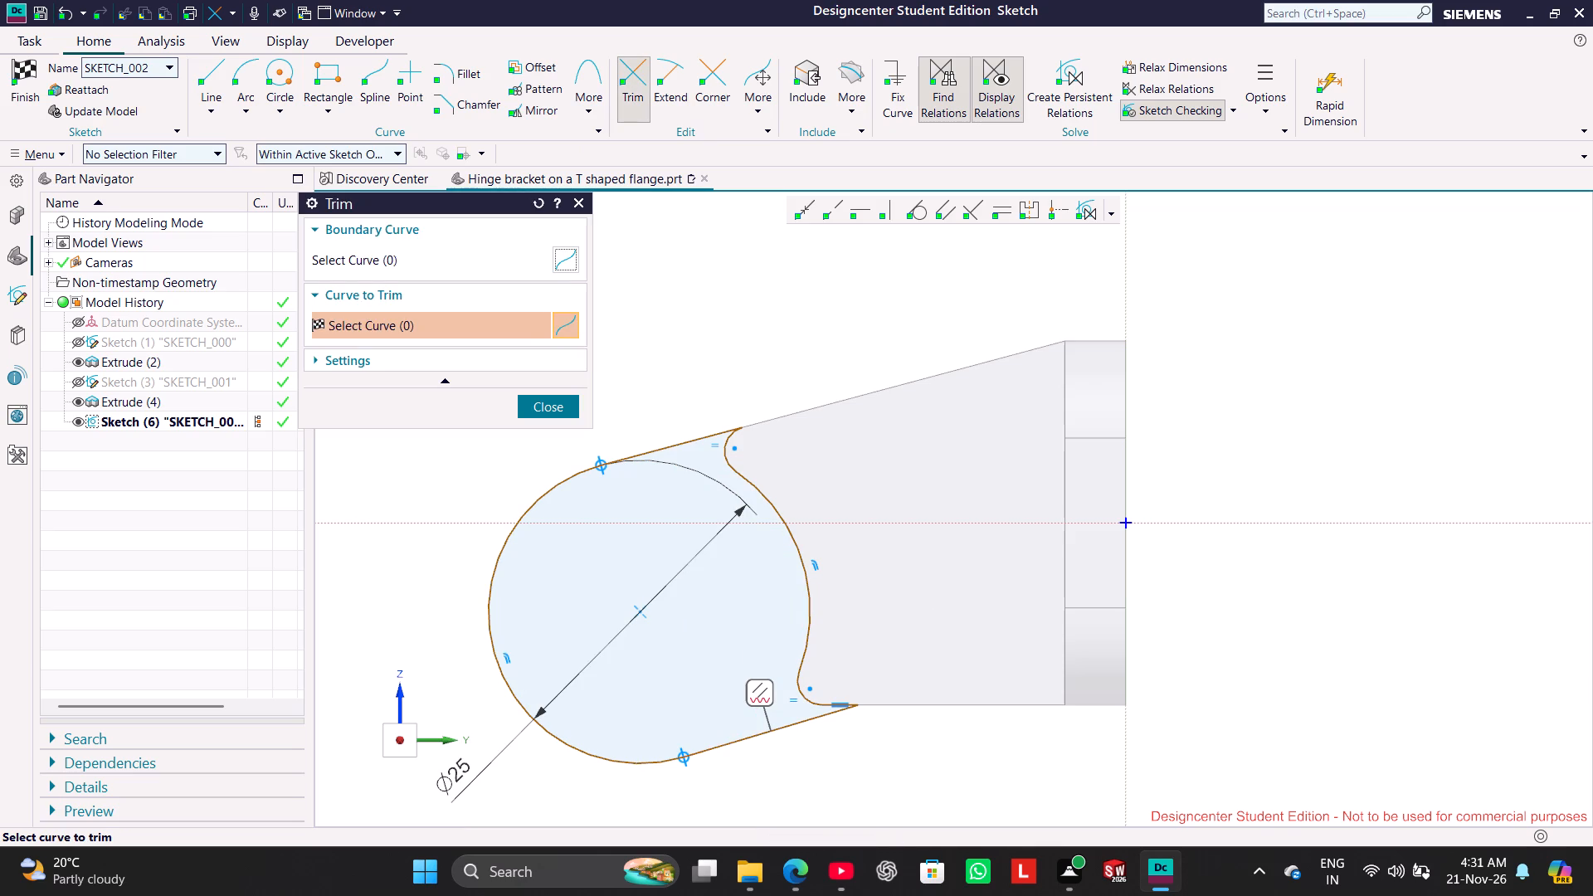
pyautogui.click(546, 409)
# Reposition the 25 mm diameter dimension so its text sits outside the lower part of the hinge arc.
pyautogui.moveTo(469, 778); pyautogui.dragTo(452, 684)
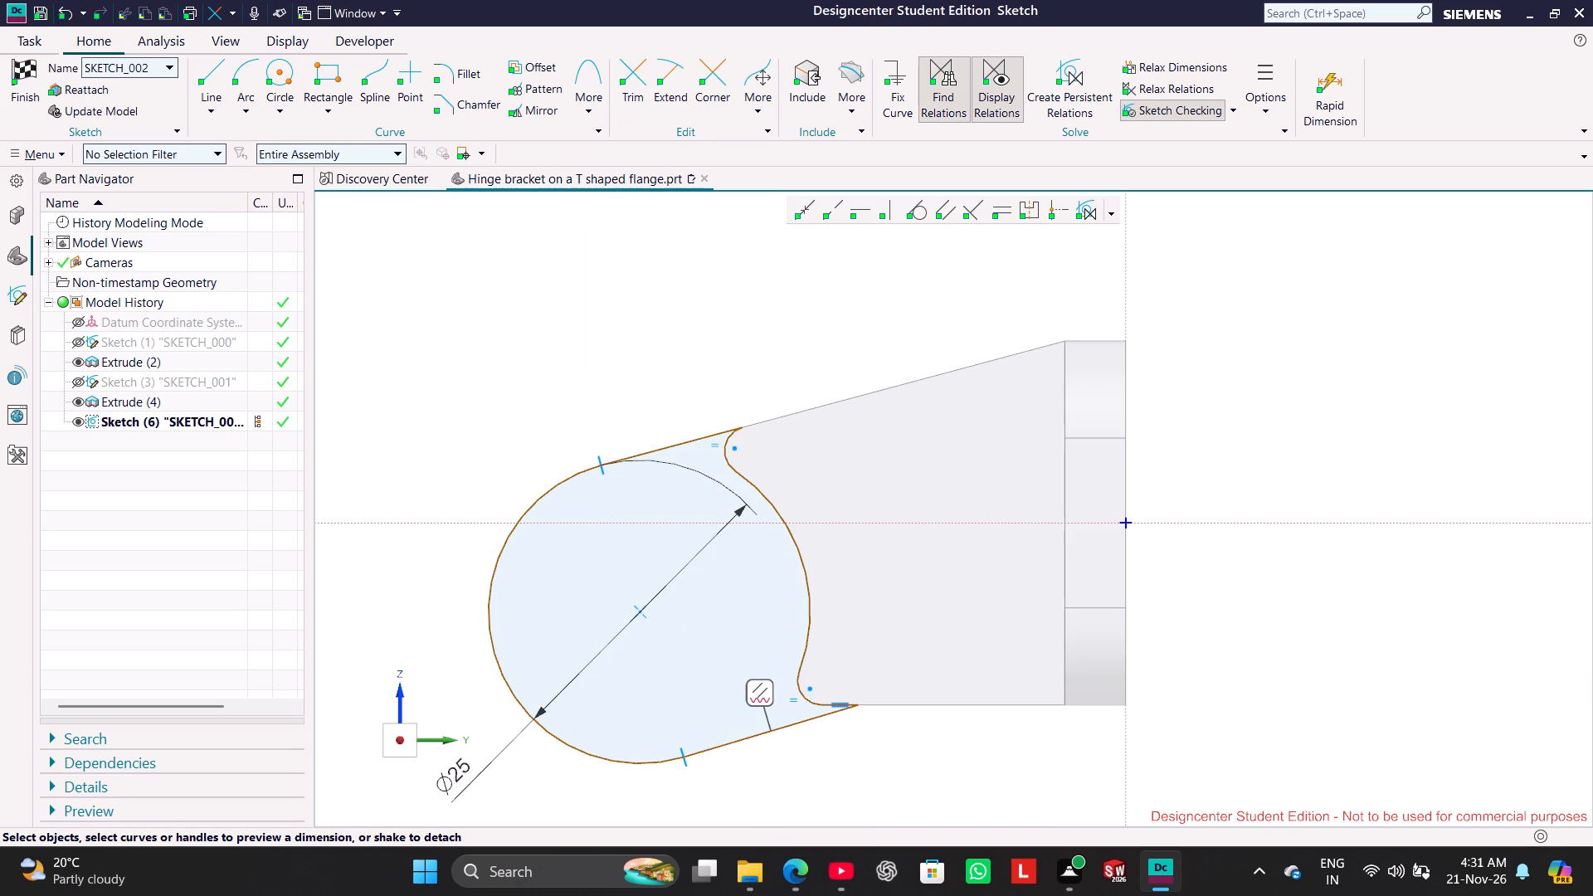
pyautogui.moveTo(452, 684); pyautogui.dragTo(575, 442)
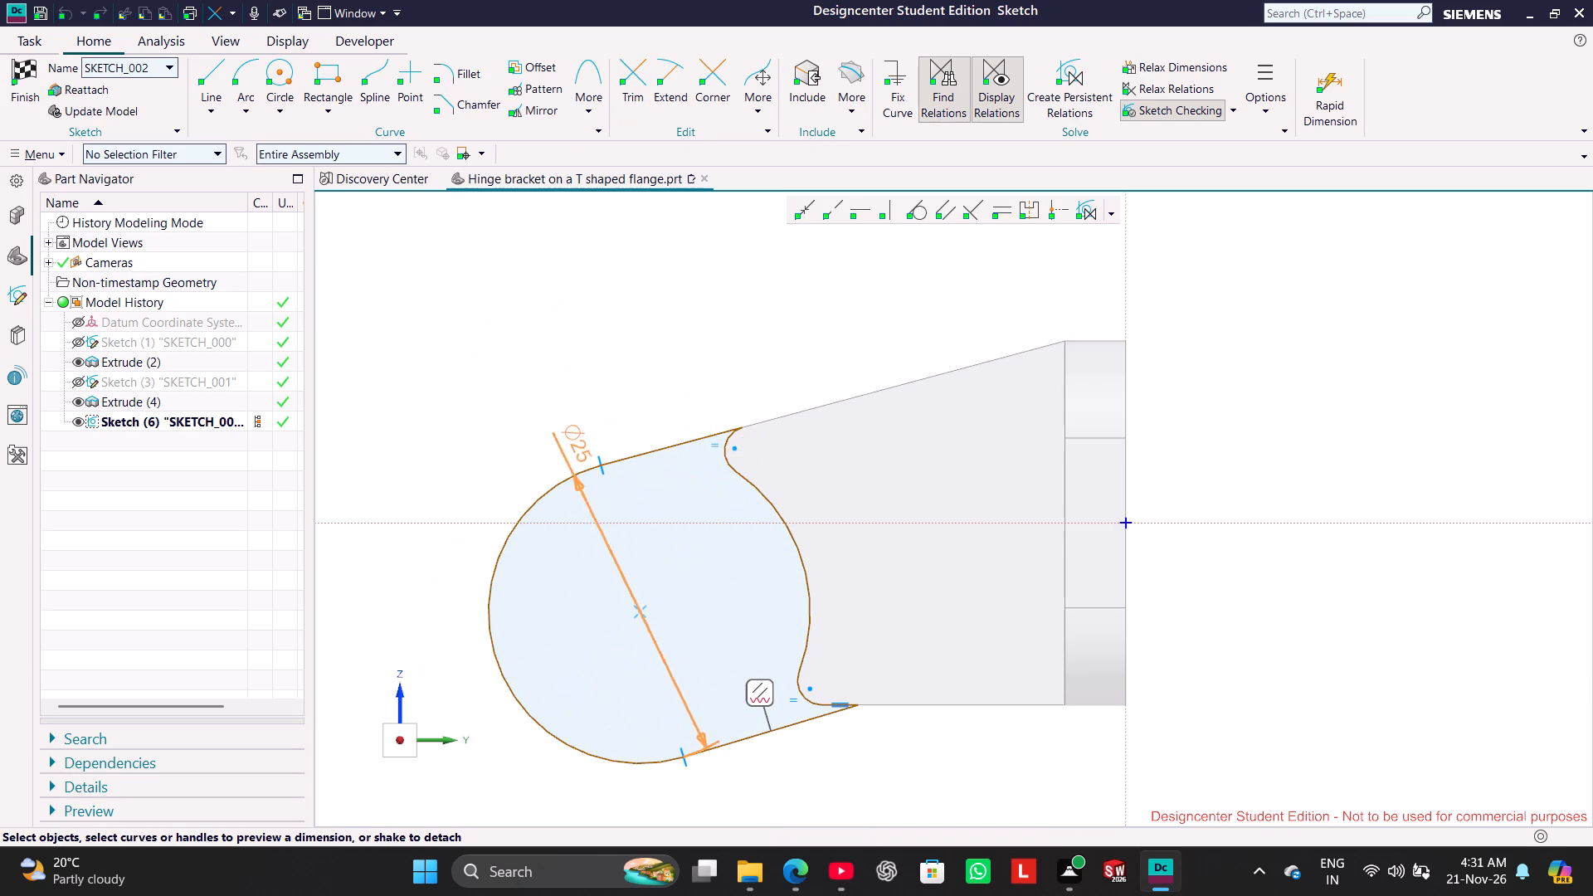
pyautogui.moveTo(575, 442); pyautogui.dragTo(505, 475)
pyautogui.moveTo(498, 475); pyautogui.dragTo(538, 470)
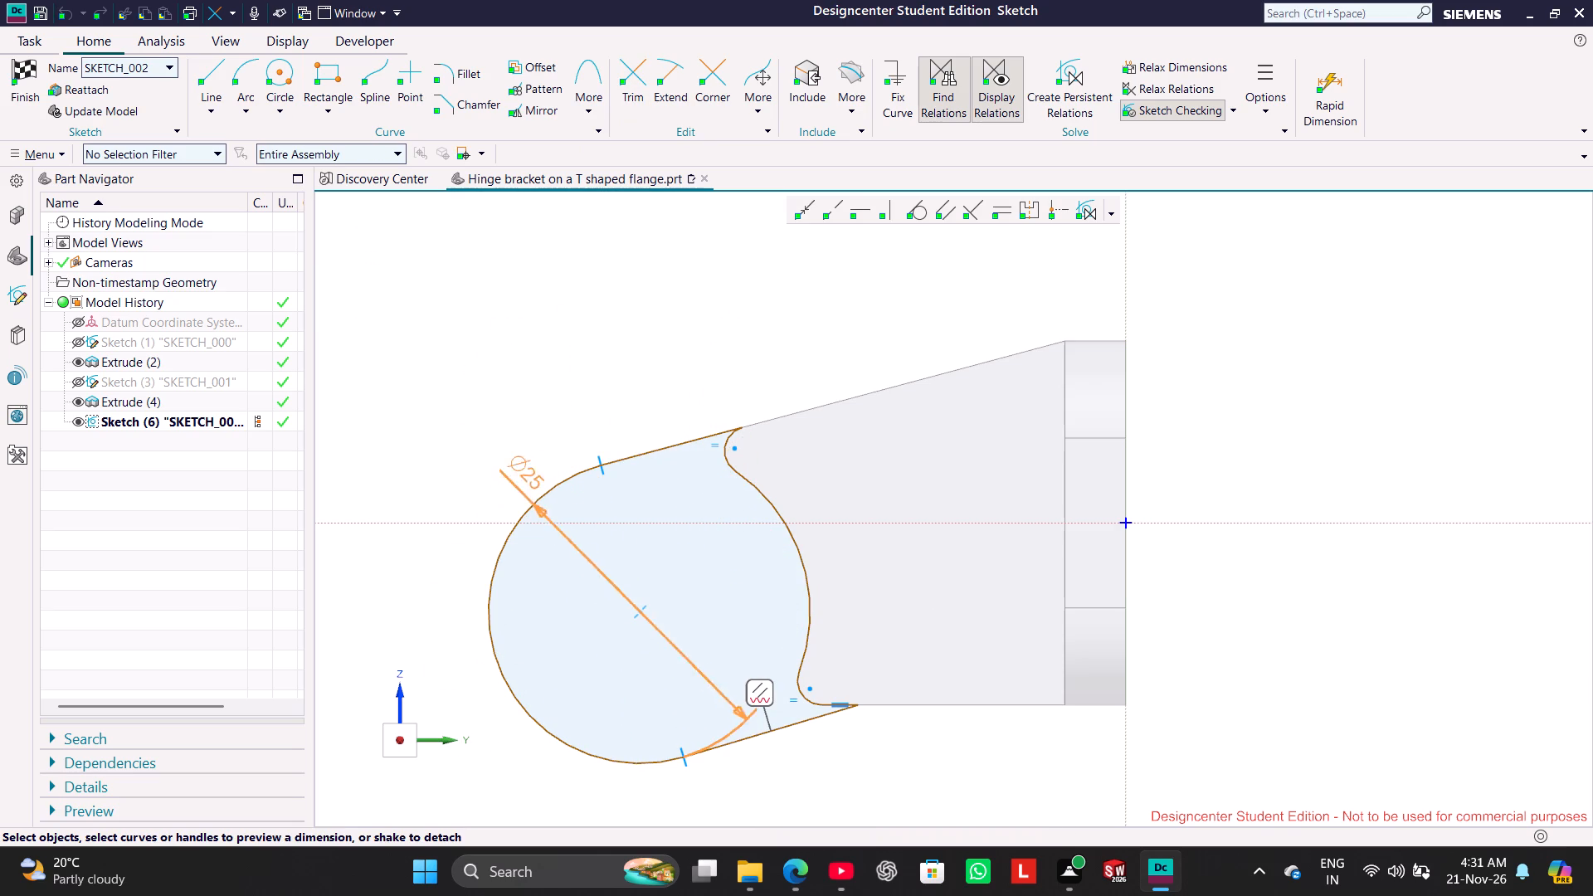
pyautogui.moveTo(538, 470); pyautogui.dragTo(656, 550)
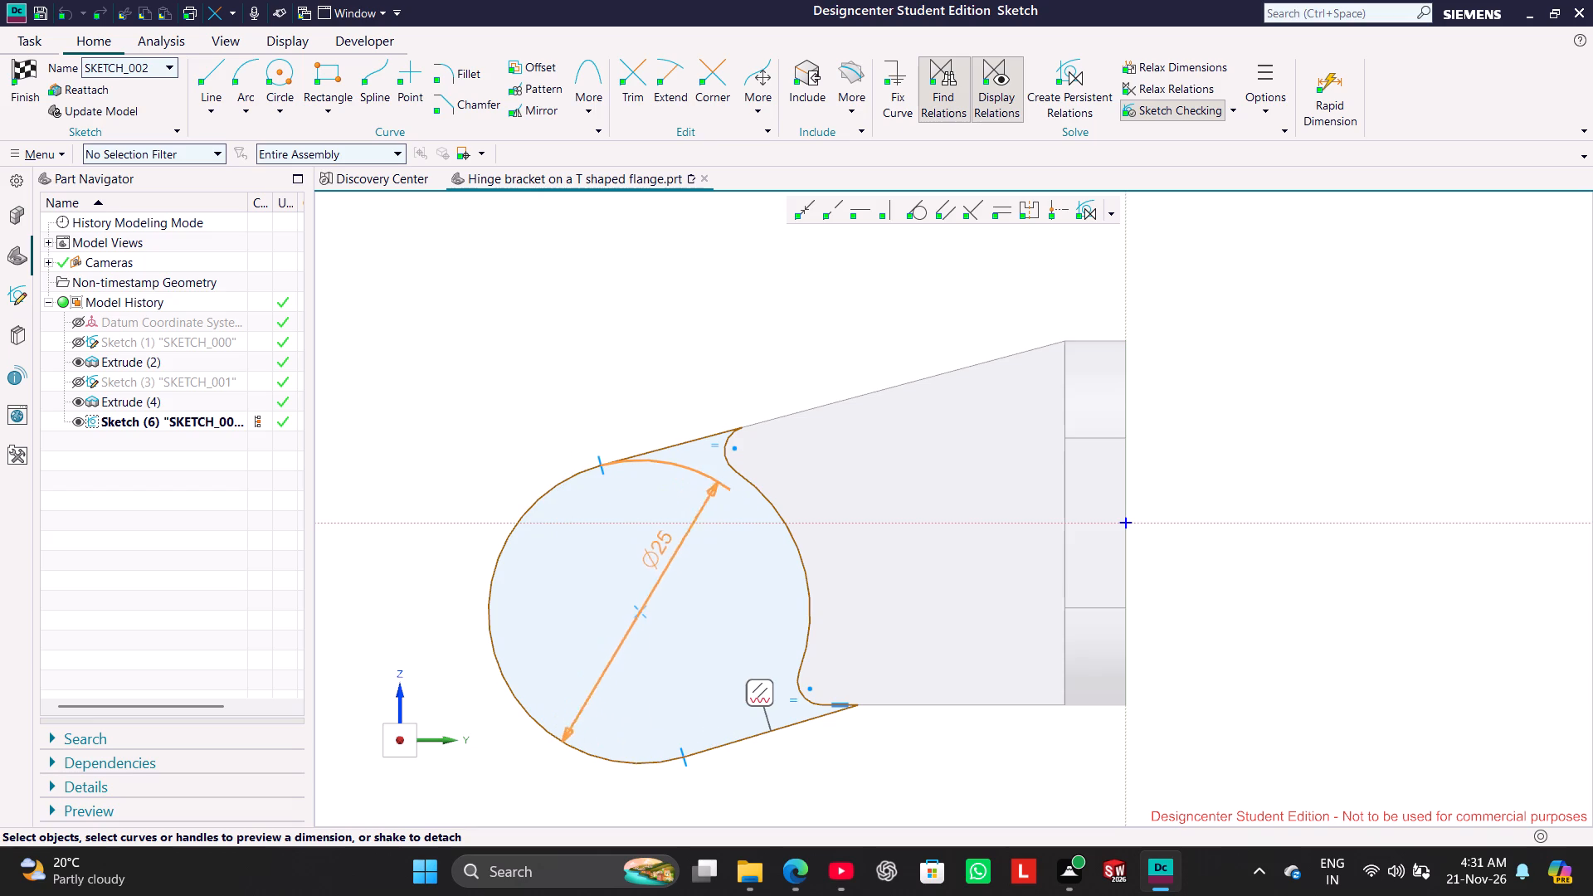
pyautogui.moveTo(656, 550); pyautogui.dragTo(488, 774)
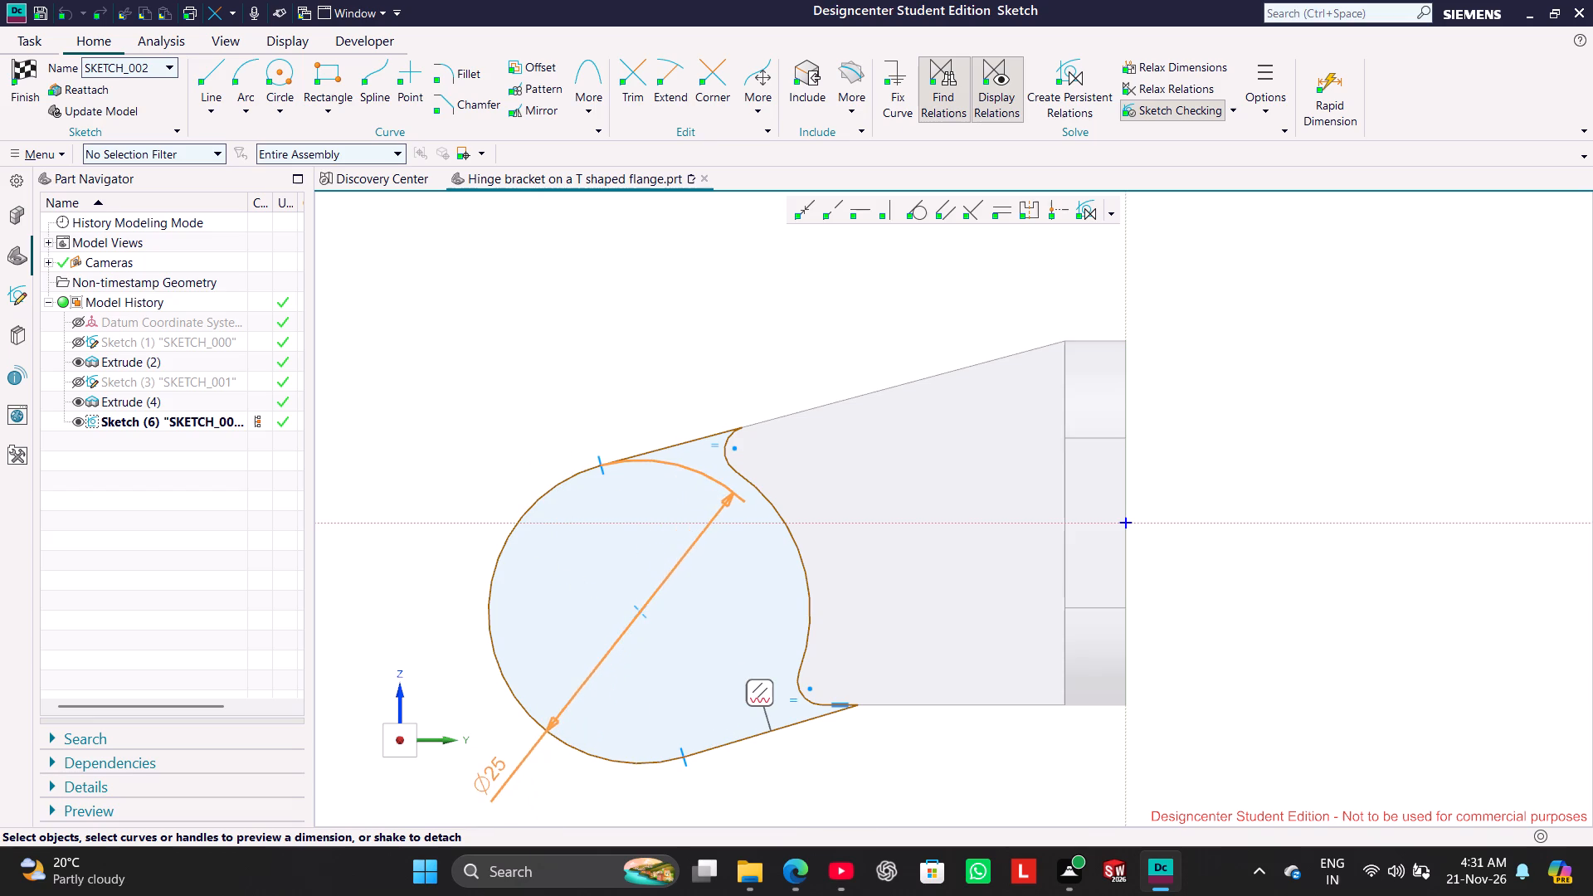
pyautogui.click(428, 455)
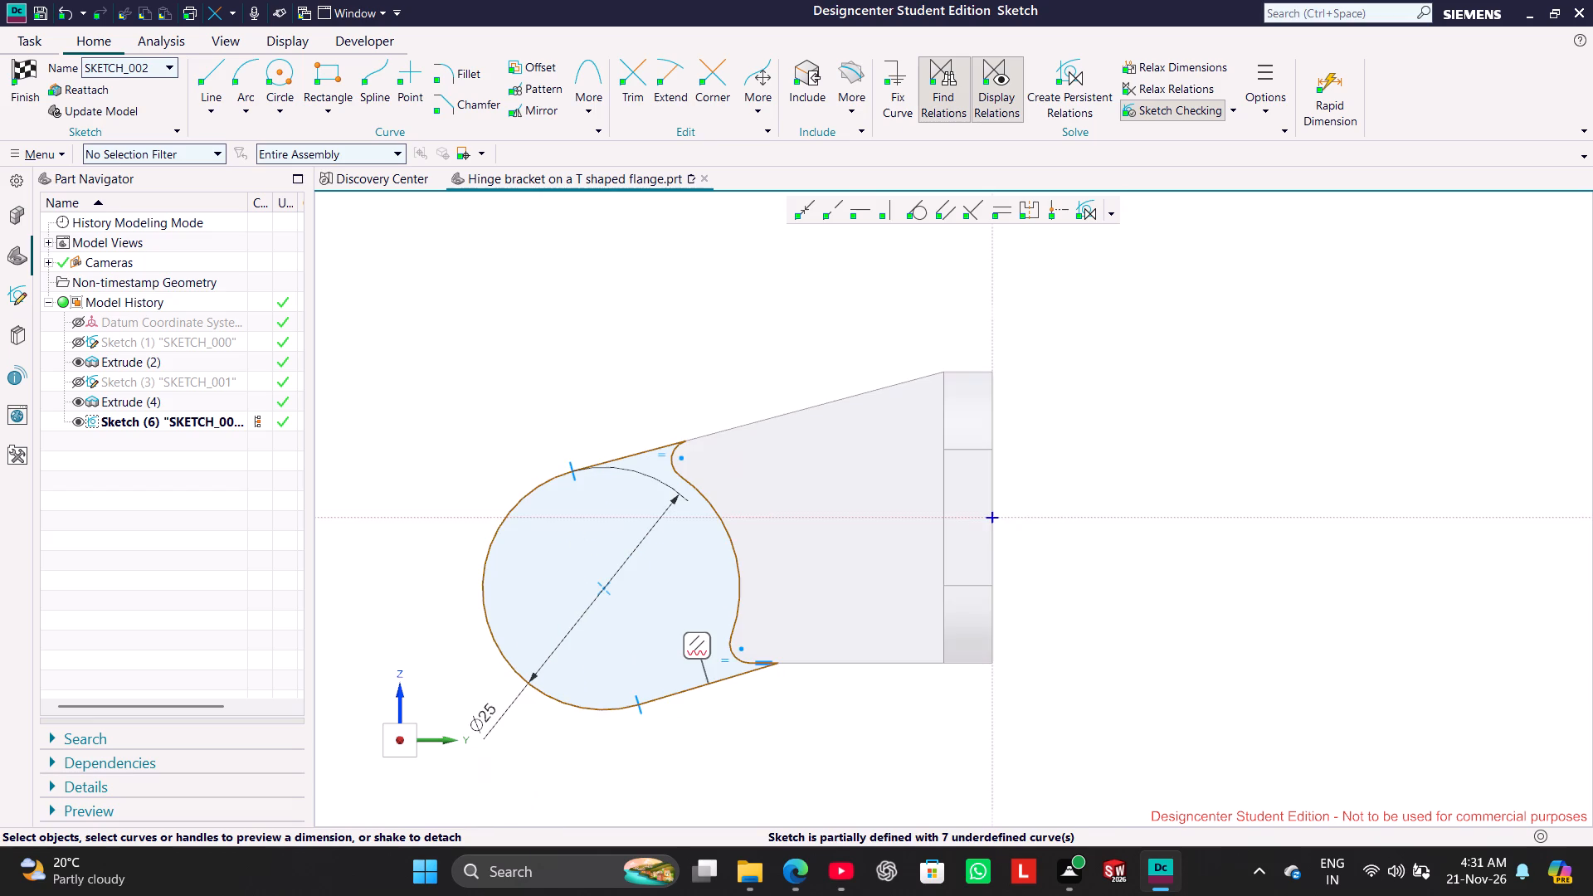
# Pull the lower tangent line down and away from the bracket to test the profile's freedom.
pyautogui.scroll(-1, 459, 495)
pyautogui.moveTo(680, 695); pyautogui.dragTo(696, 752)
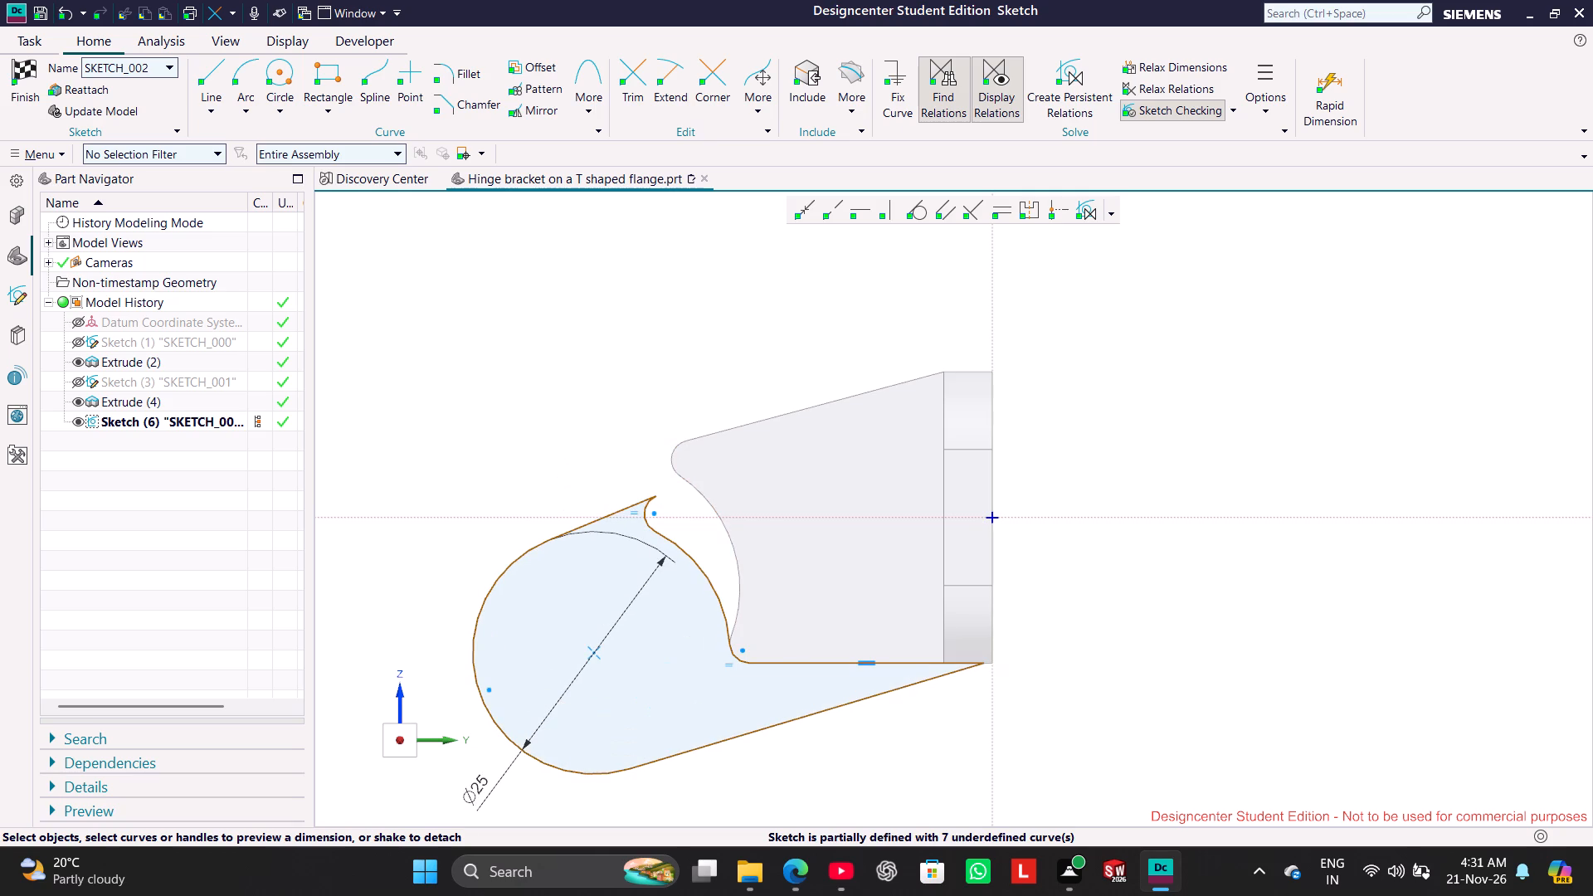
# Make the upper tangent line collinear with the bracket's sloped edge.
pyautogui.click(605, 519)
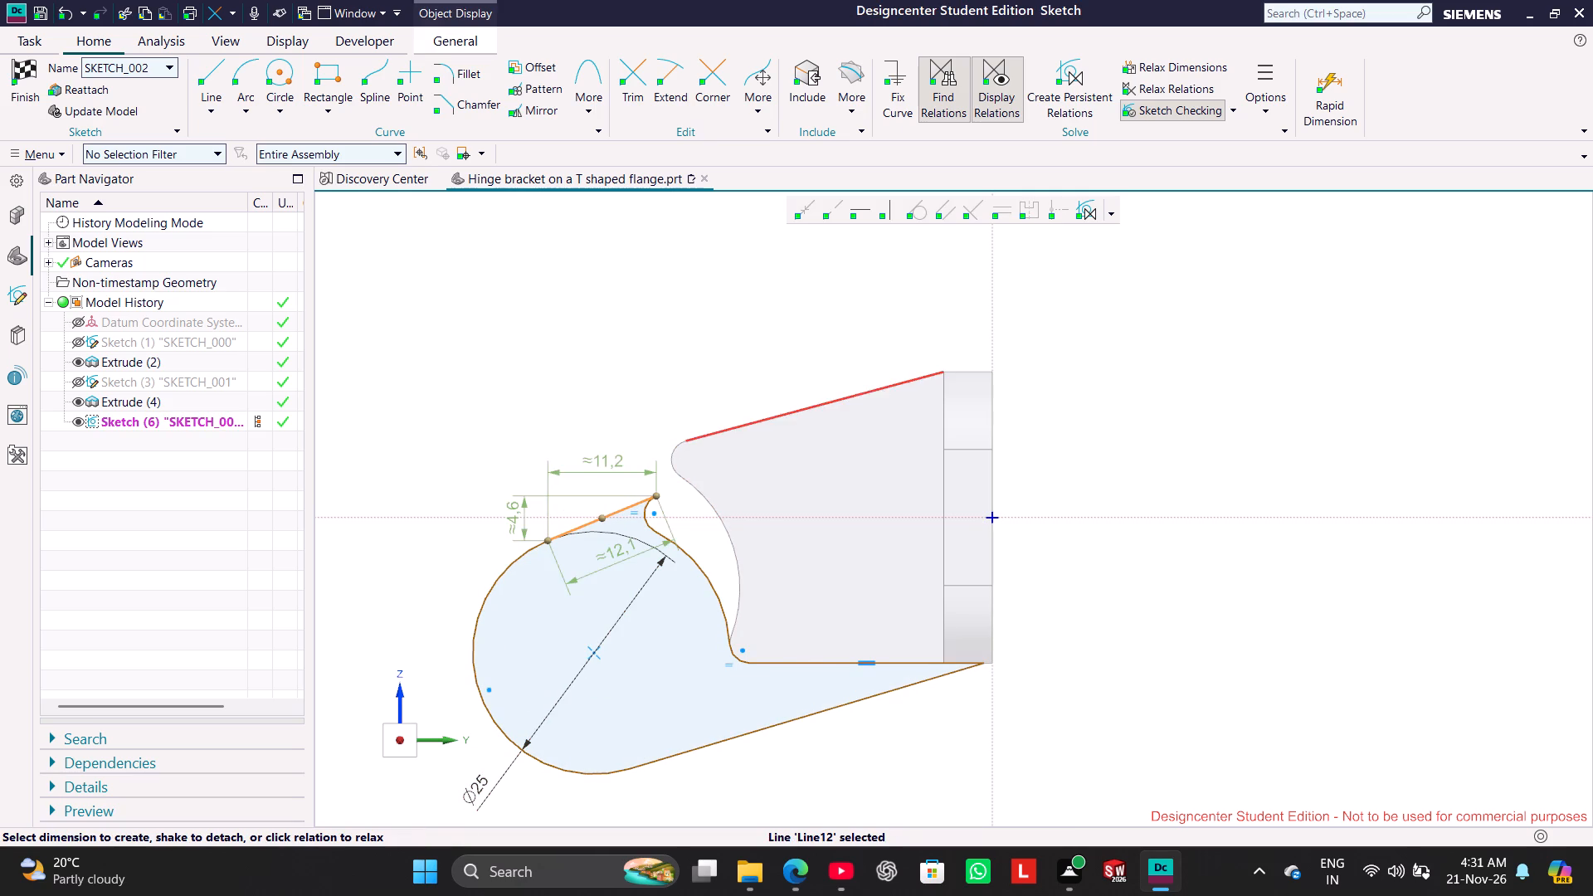
pyautogui.click(728, 424)
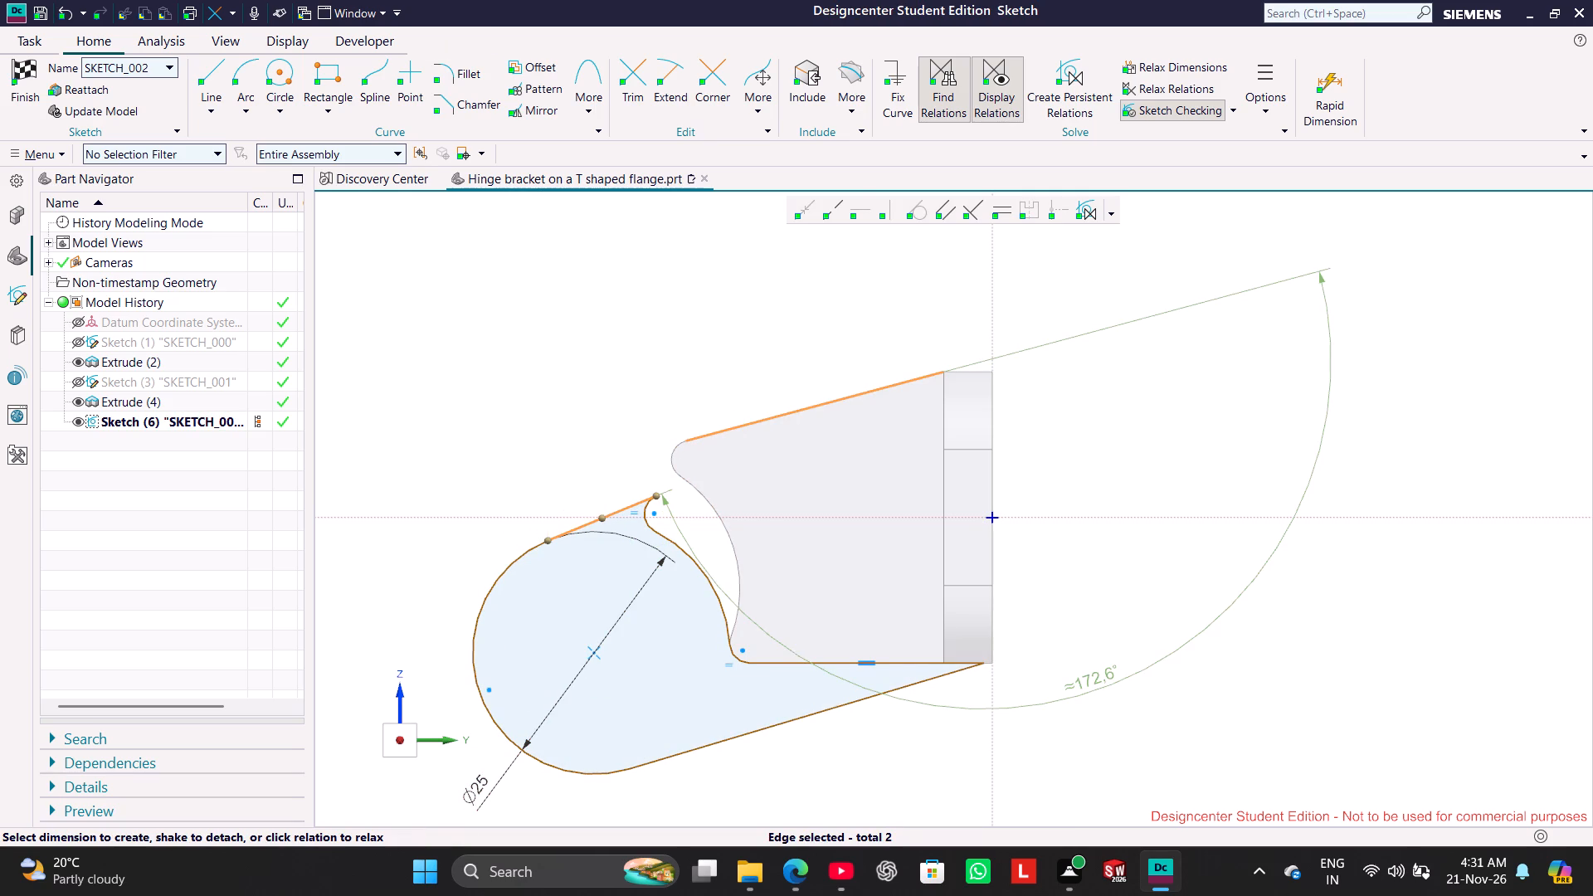
pyautogui.click(836, 206)
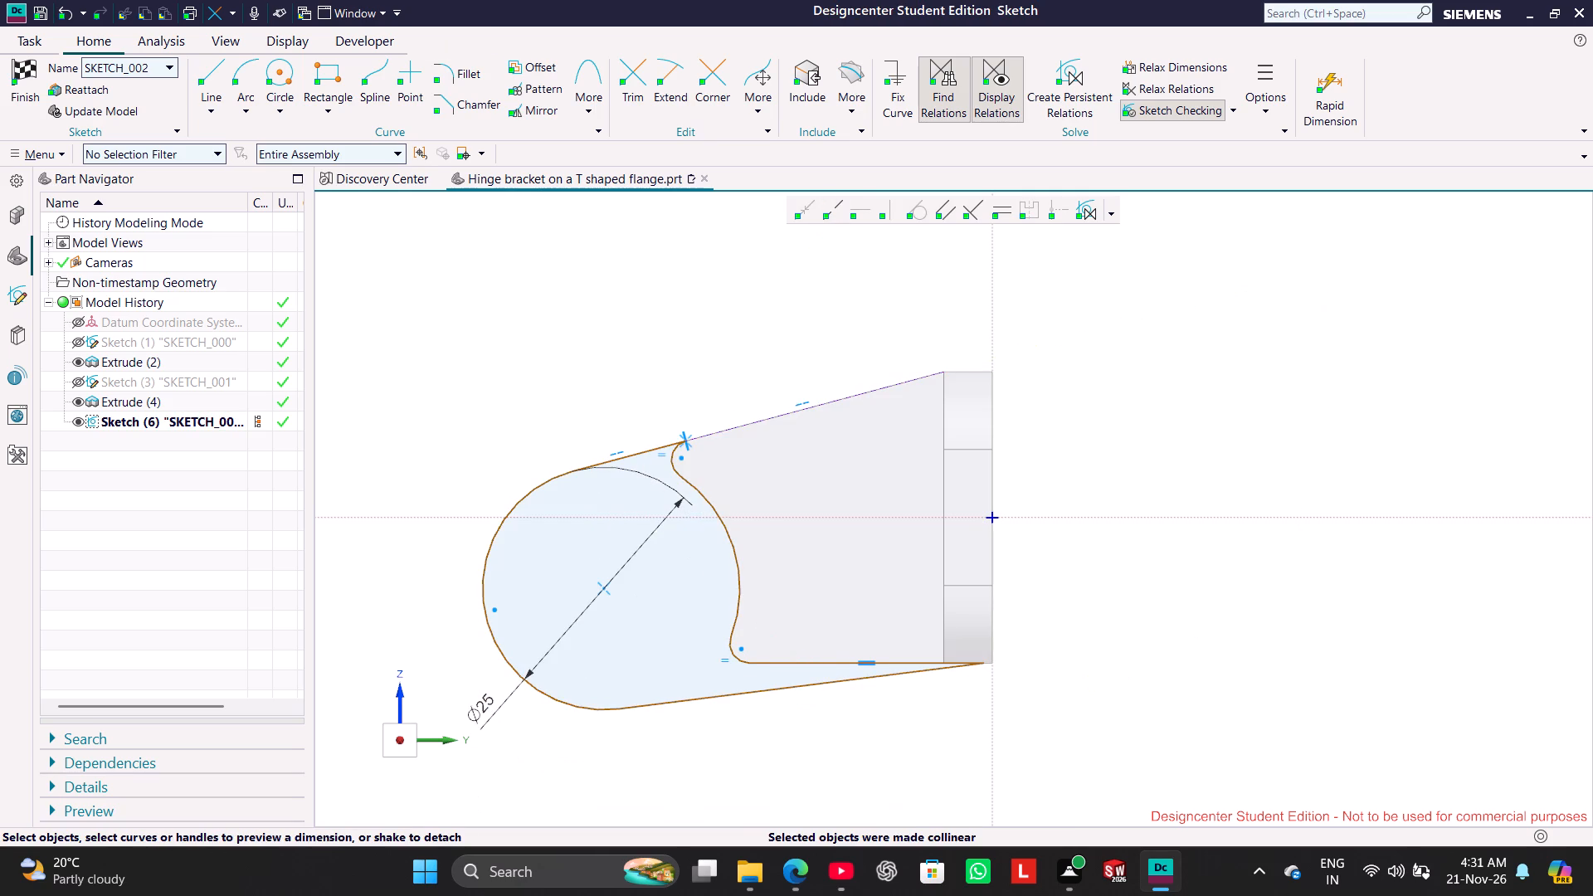
pyautogui.click(500, 311)
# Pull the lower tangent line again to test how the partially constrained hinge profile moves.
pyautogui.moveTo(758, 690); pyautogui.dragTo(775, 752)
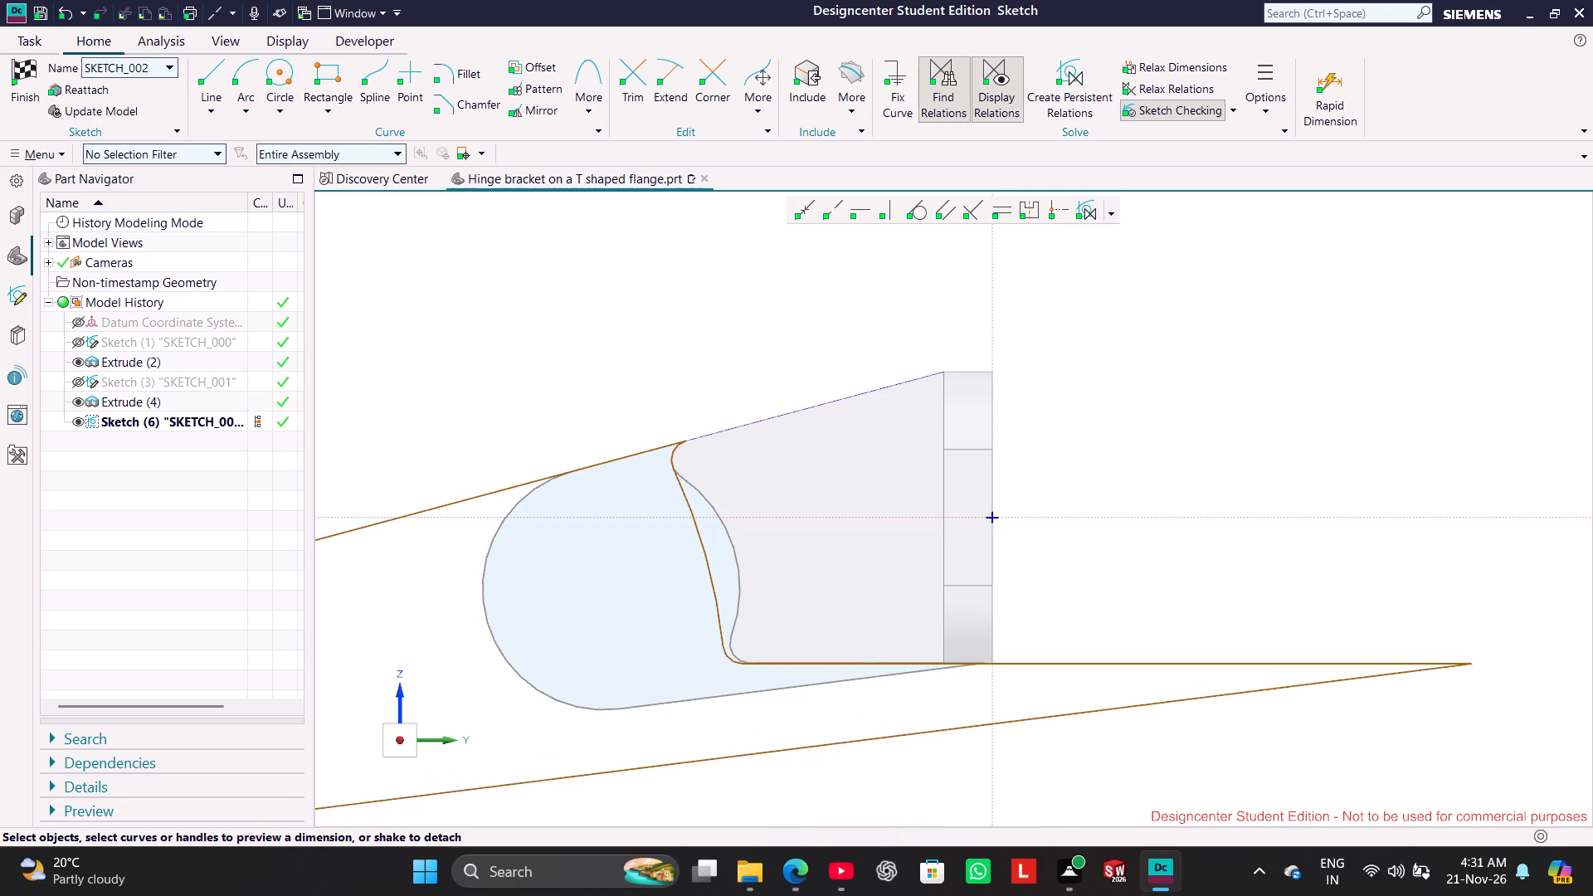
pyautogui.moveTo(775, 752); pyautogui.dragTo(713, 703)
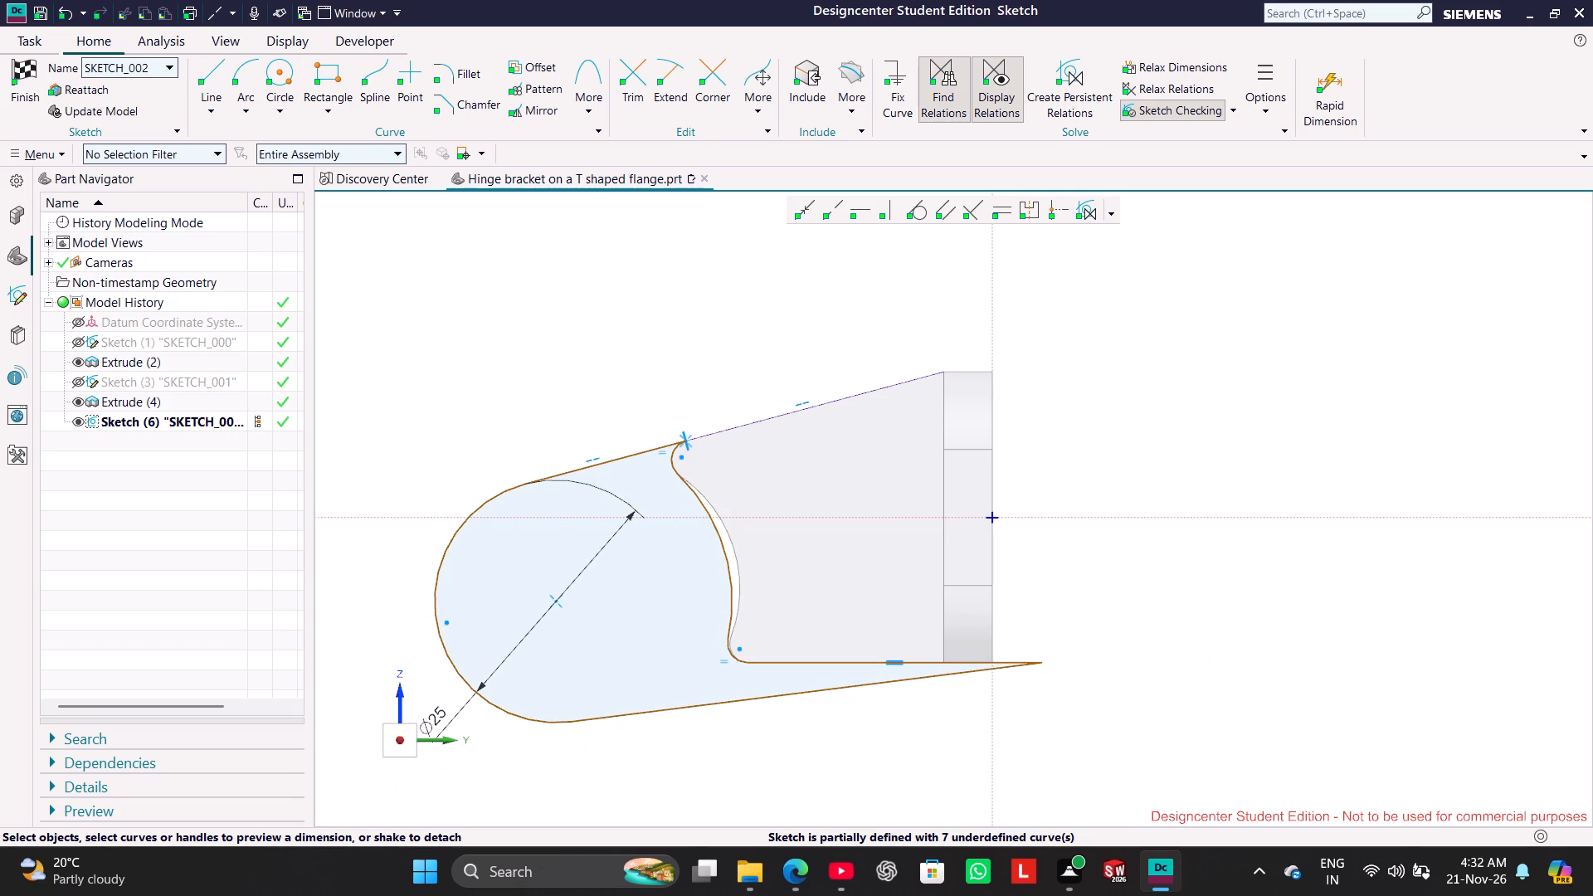
# Dimension the horizontal distance between the hinge arc's centre and the sketch origin, placing the dimension below the profile.
pyautogui.click(557, 600)
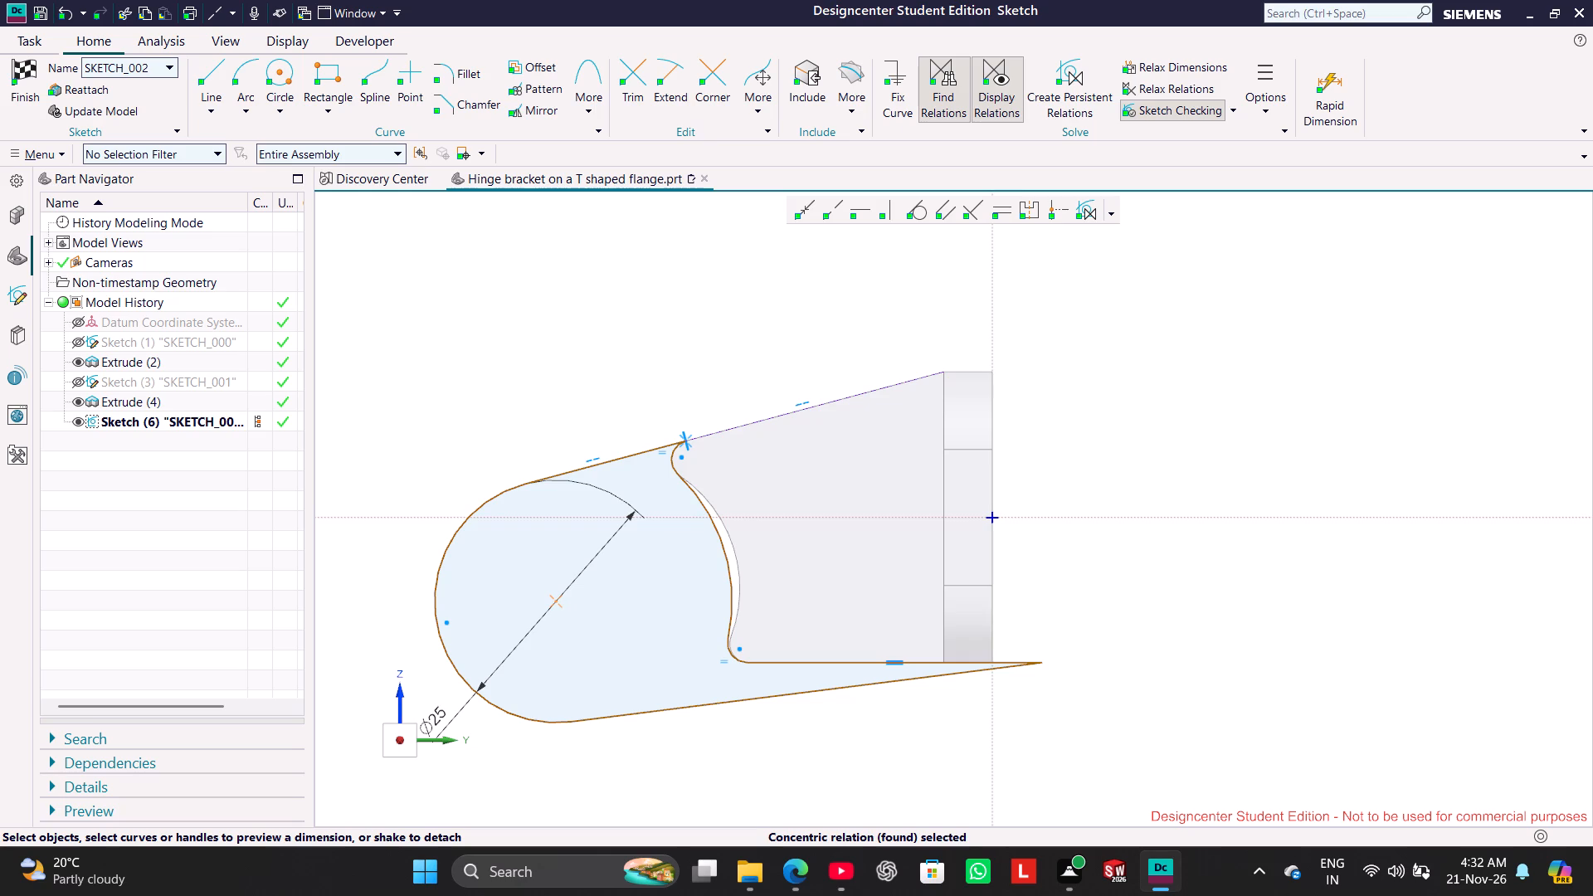
pyautogui.click(992, 573)
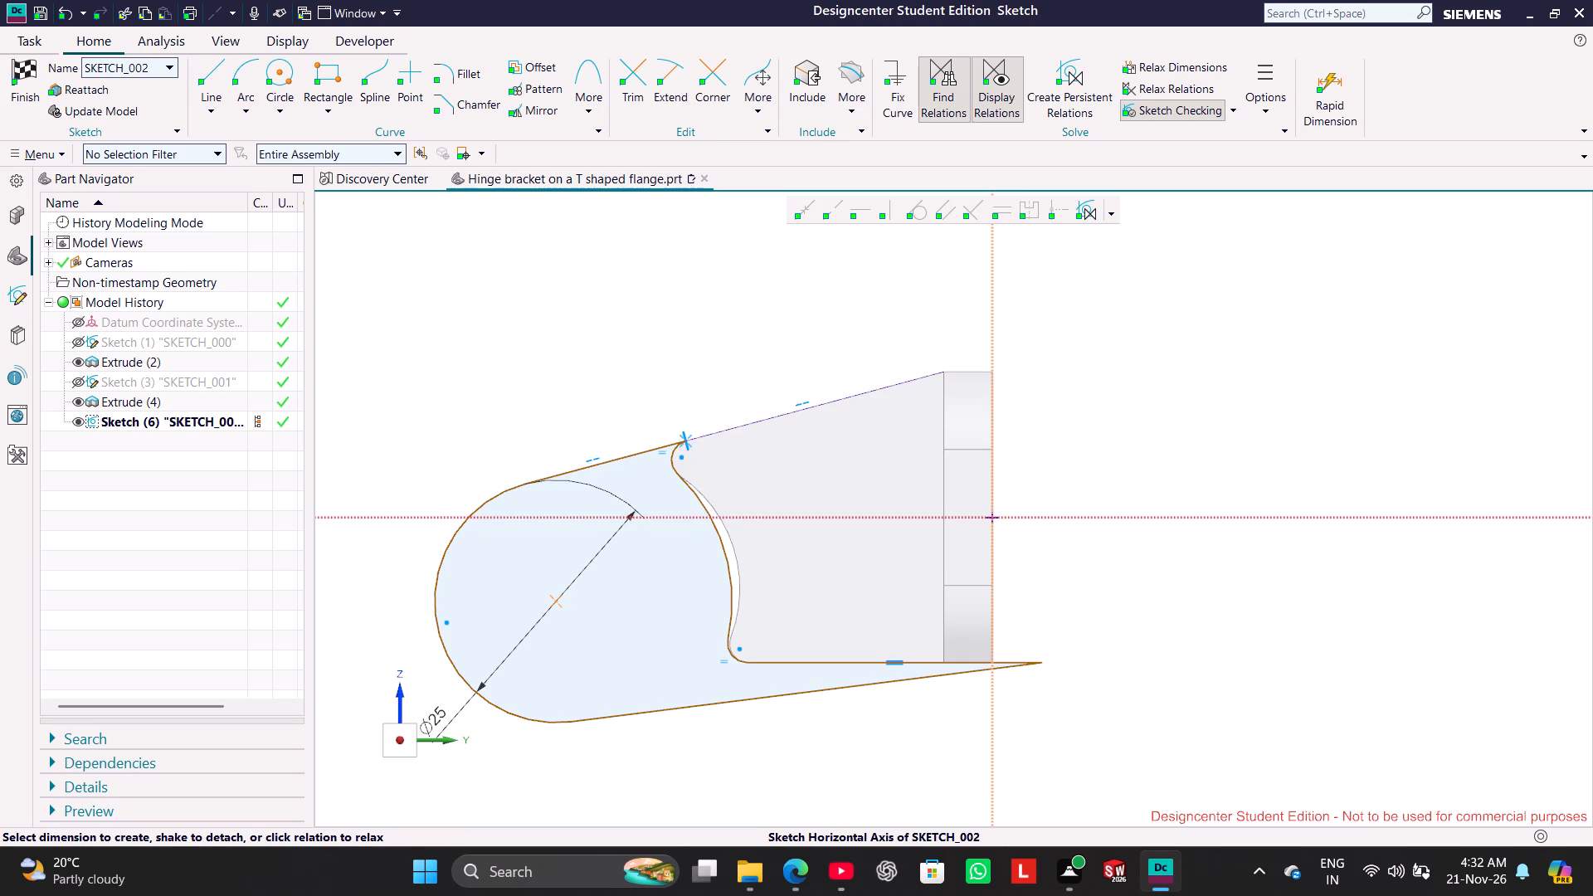
pyautogui.click(990, 518)
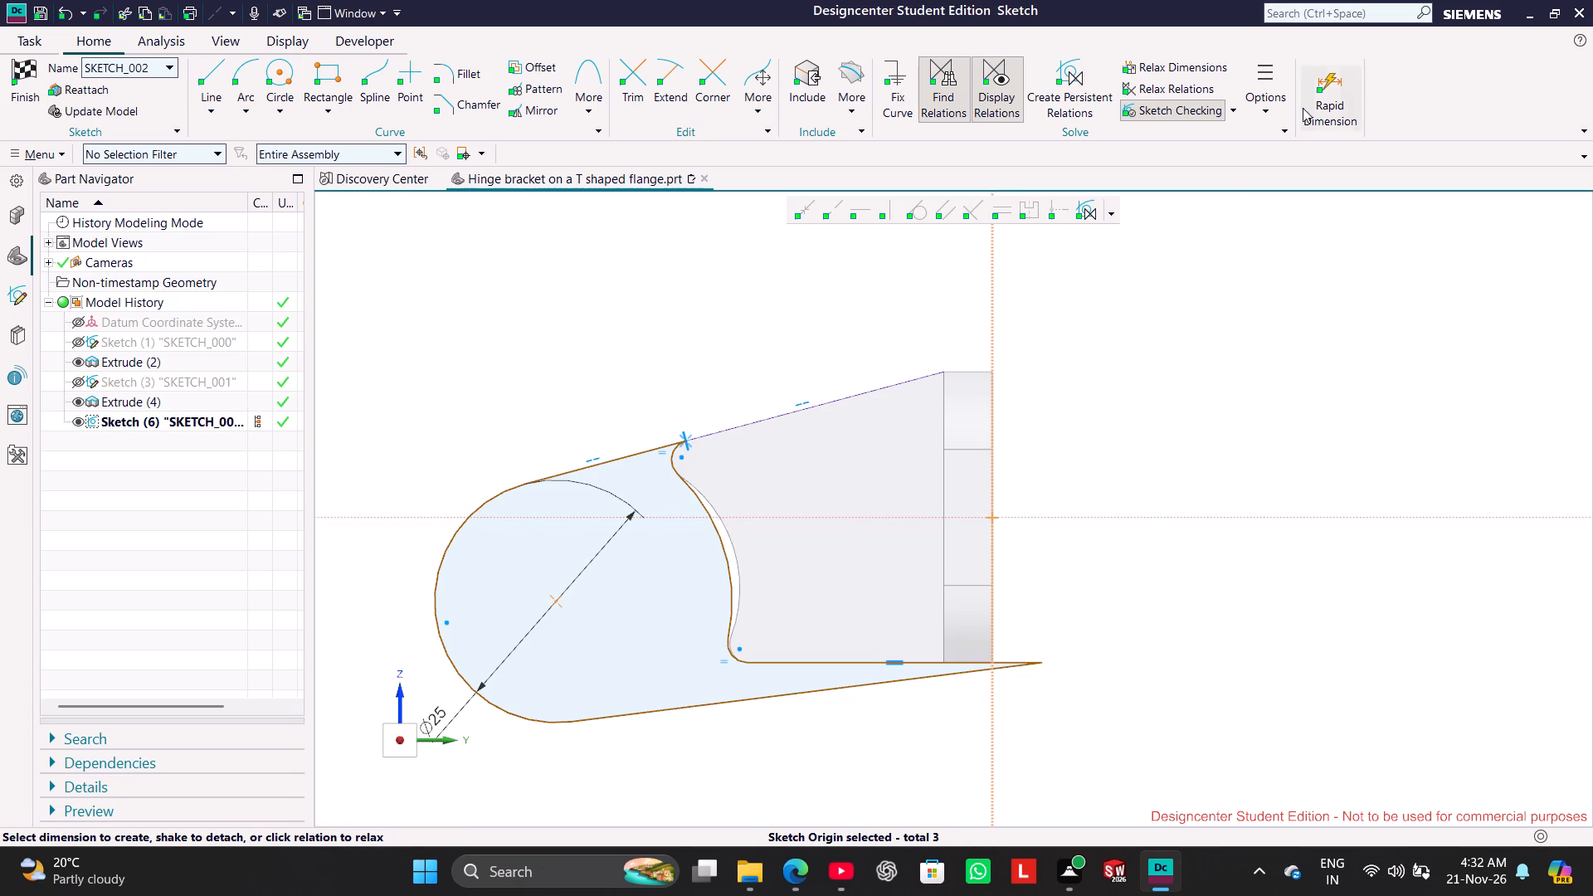
pyautogui.click(1318, 83)
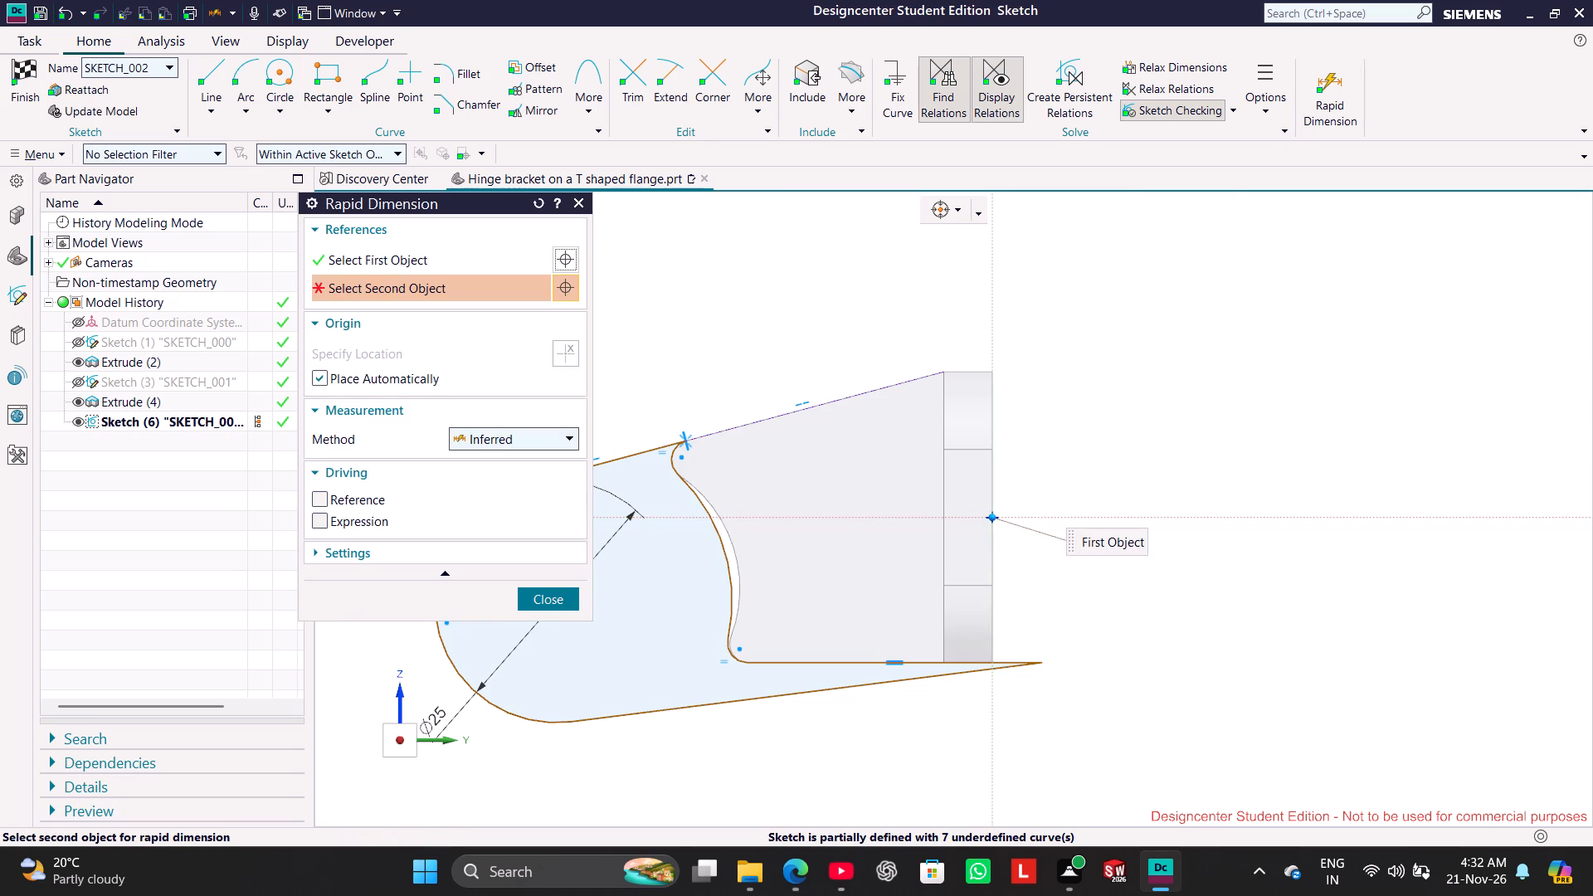
pyautogui.scroll(-2, 669, 625)
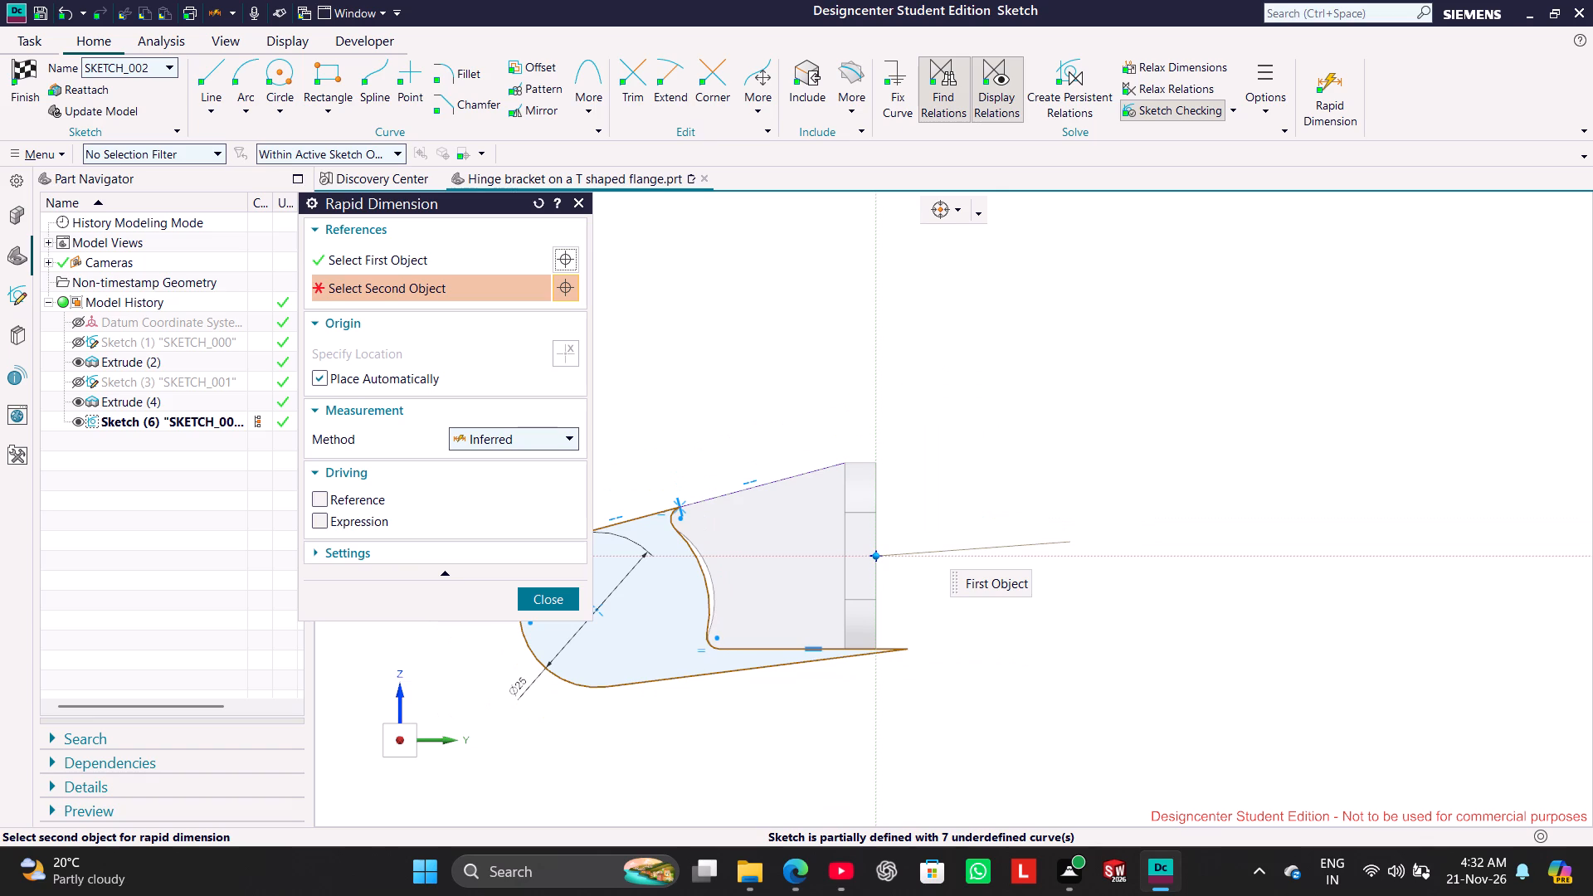
pyautogui.keyDown('shift'); pyautogui.moveTo(676, 744); pyautogui.dragTo(787, 747, button='middle'); pyautogui.keyUp('shift')
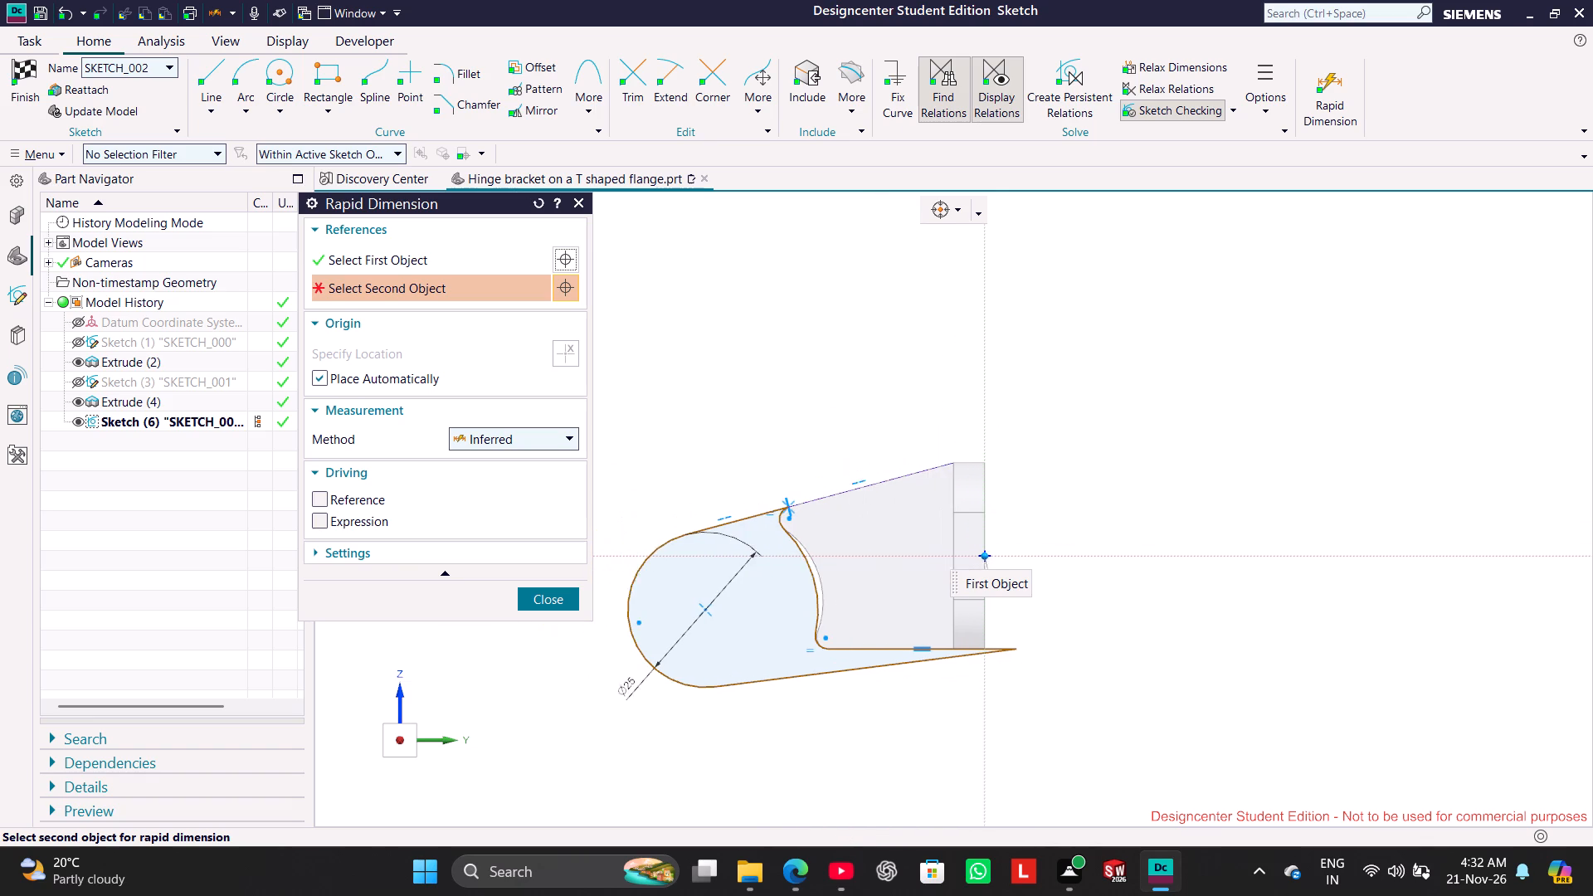
pyautogui.keyDown('shift'); pyautogui.moveTo(787, 747); pyautogui.dragTo(800, 747, button='middle'); pyautogui.keyUp('shift')
pyautogui.click(720, 612)
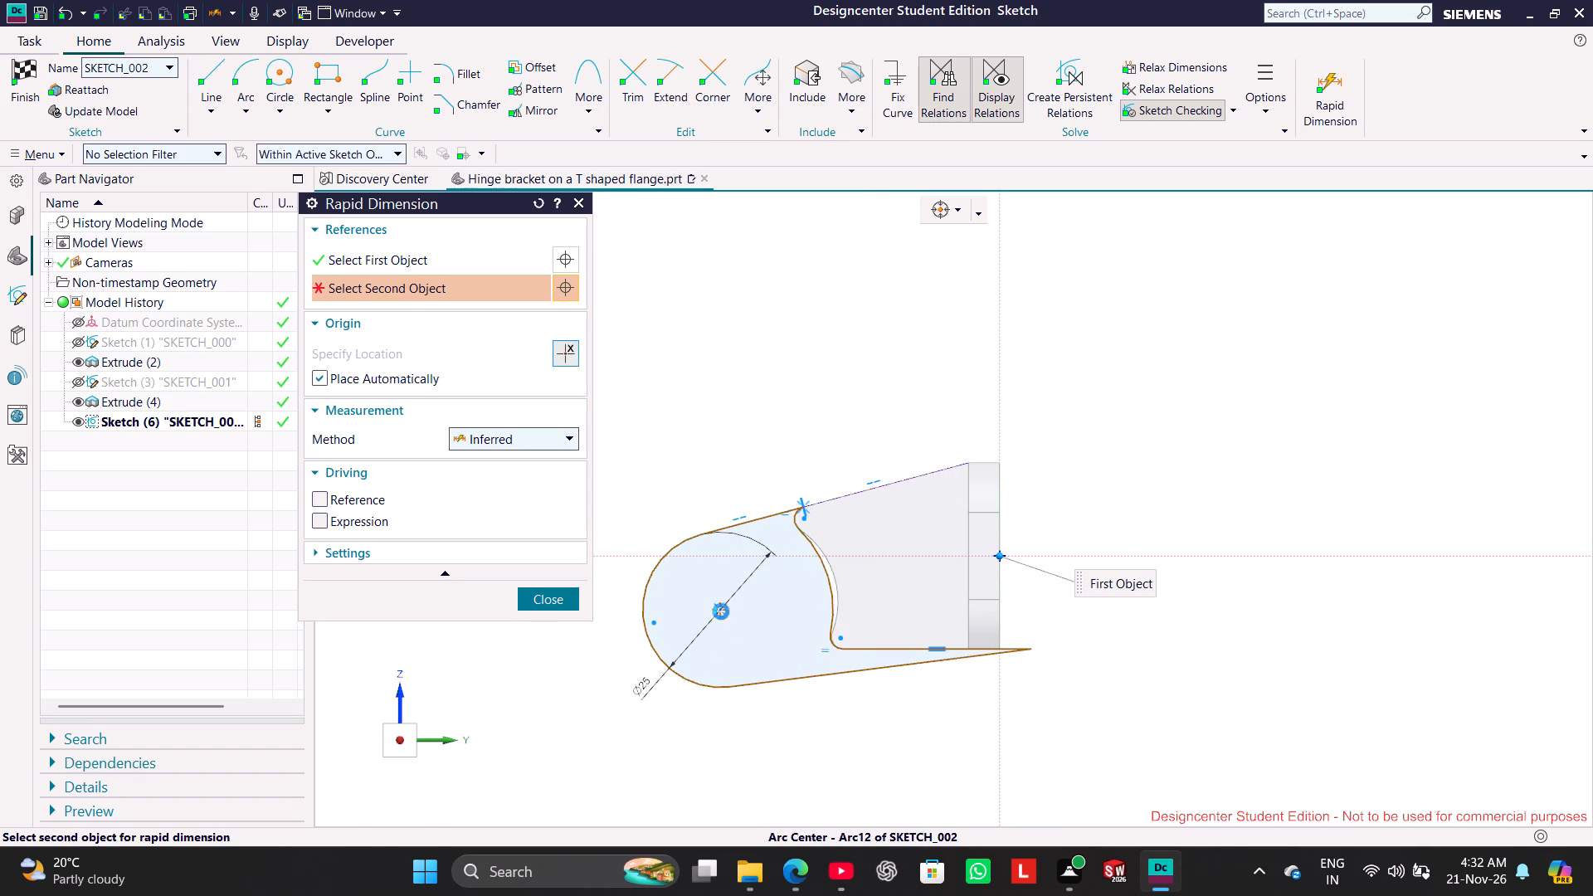
pyautogui.click(1003, 553)
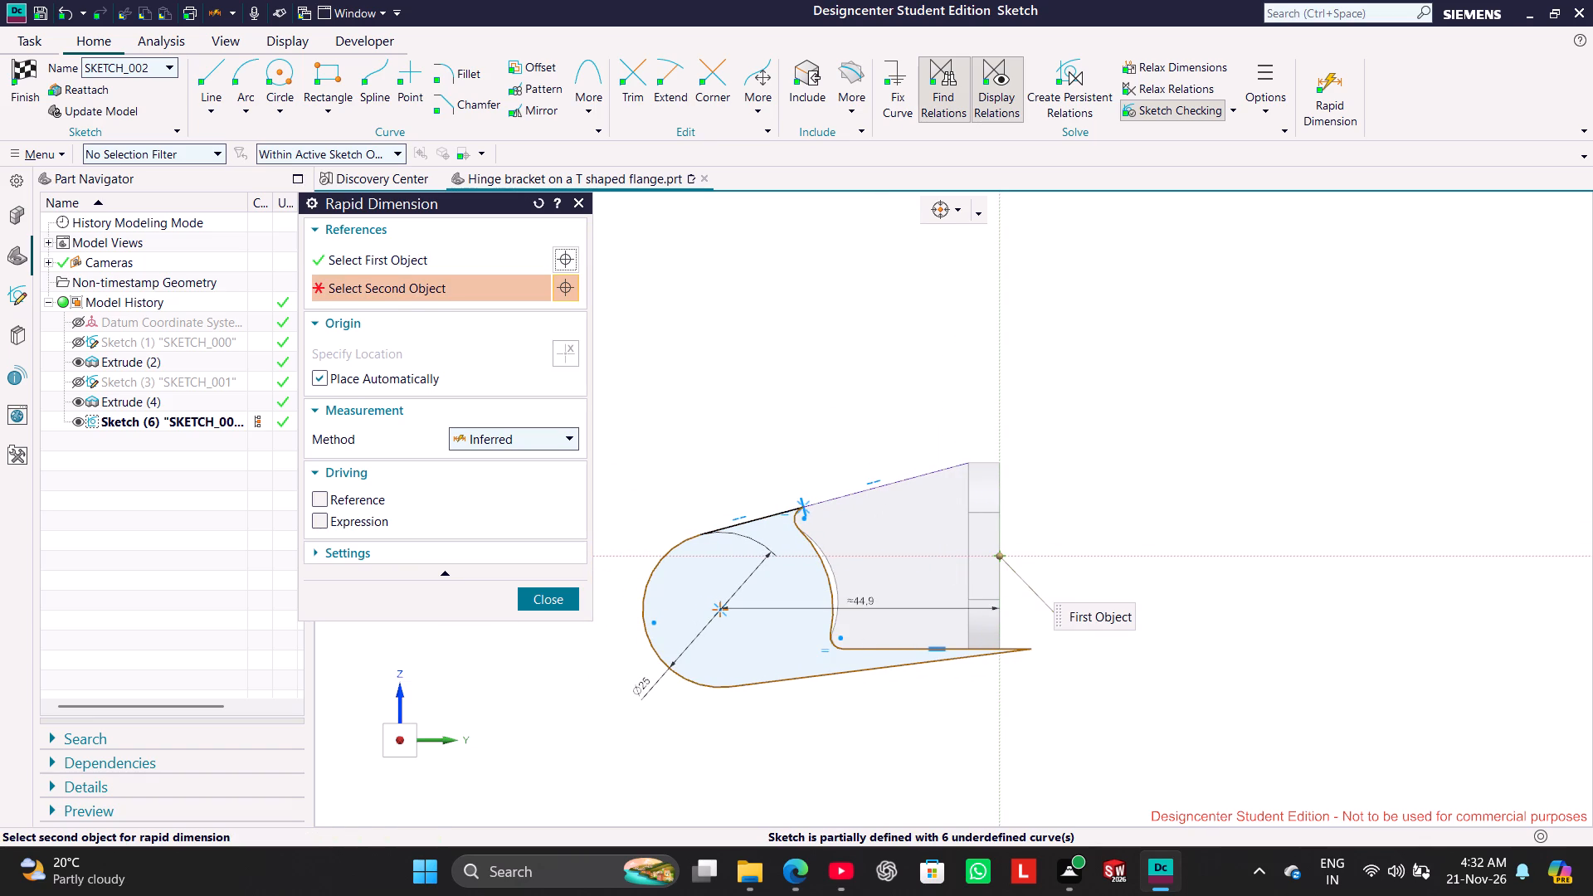
pyautogui.click(571, 611)
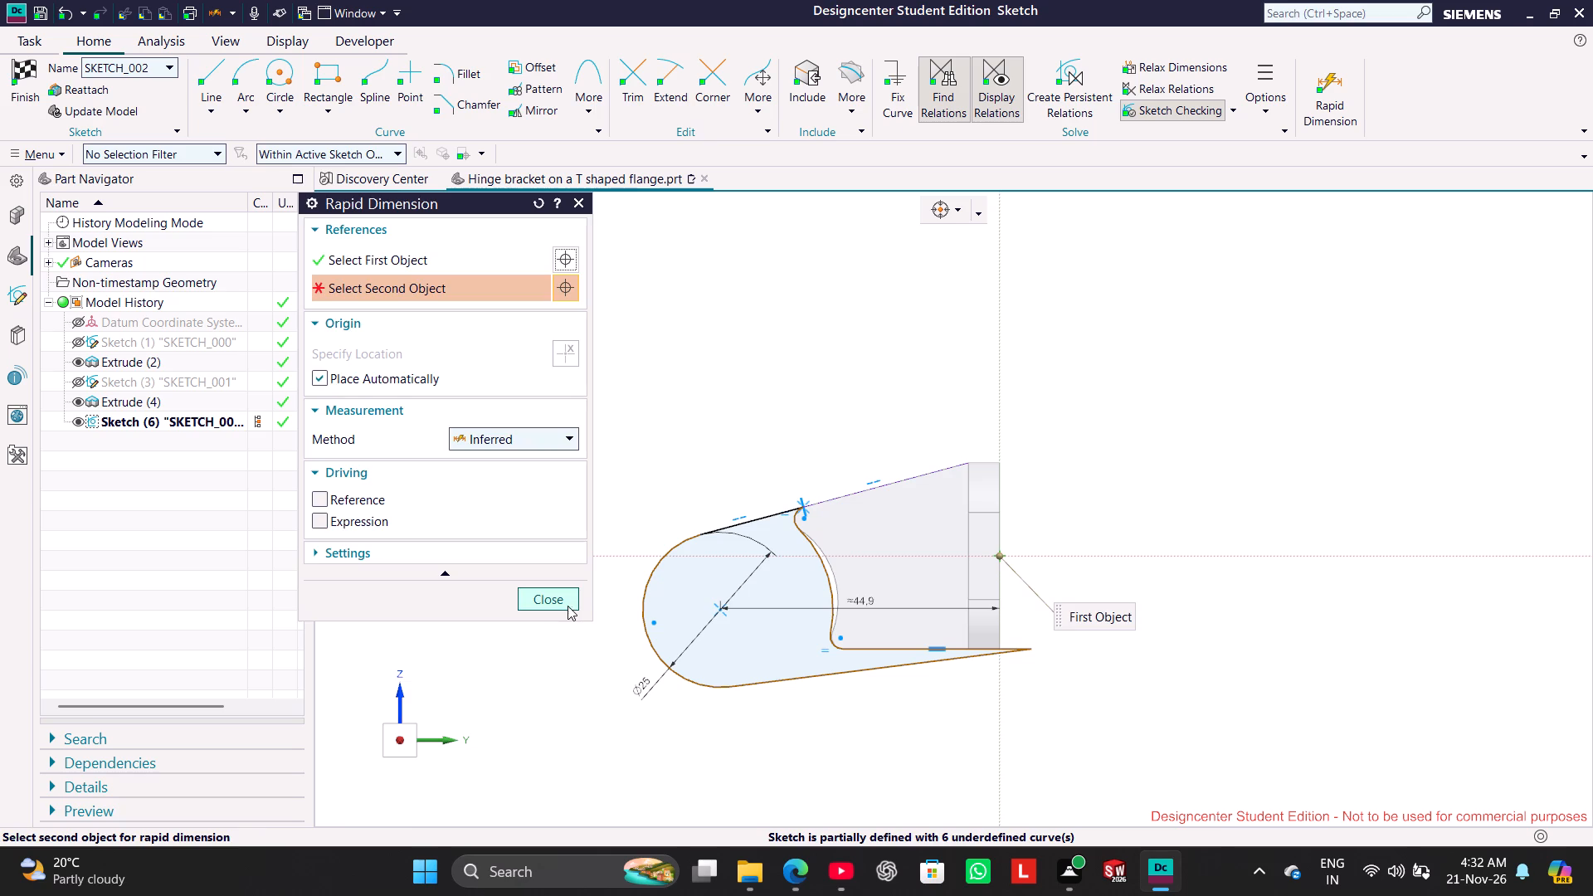
pyautogui.click(567, 606)
pyautogui.moveTo(853, 606); pyautogui.dragTo(850, 733)
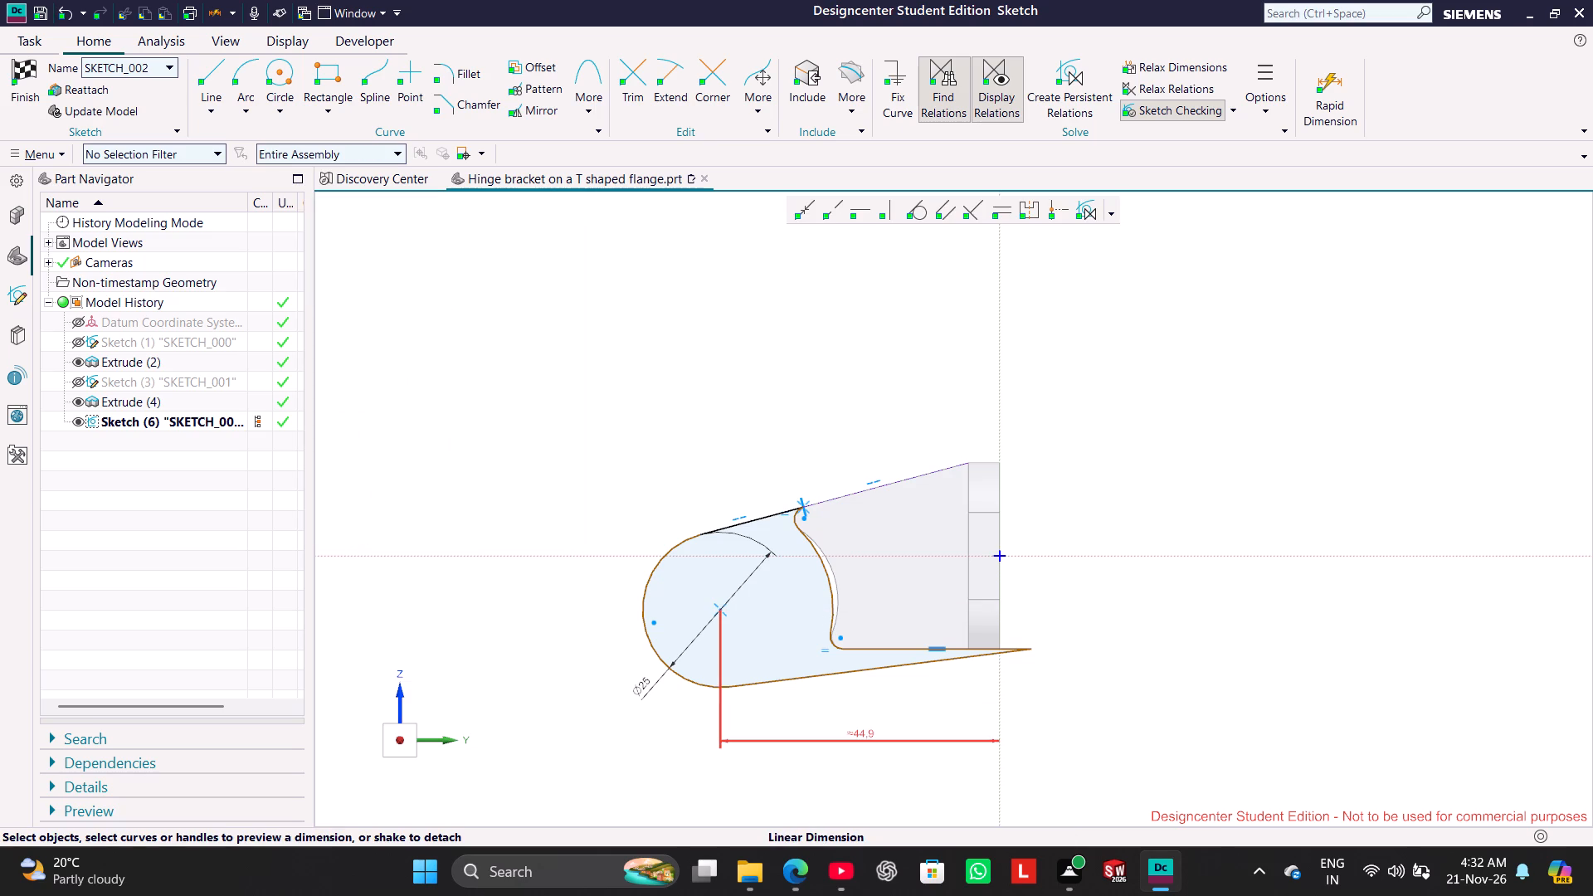
# Set the horizontal distance from the hinge arc's centre to the sketch origin to 40 mm.
pyautogui.doubleClick(864, 728)
pyautogui.write('40')
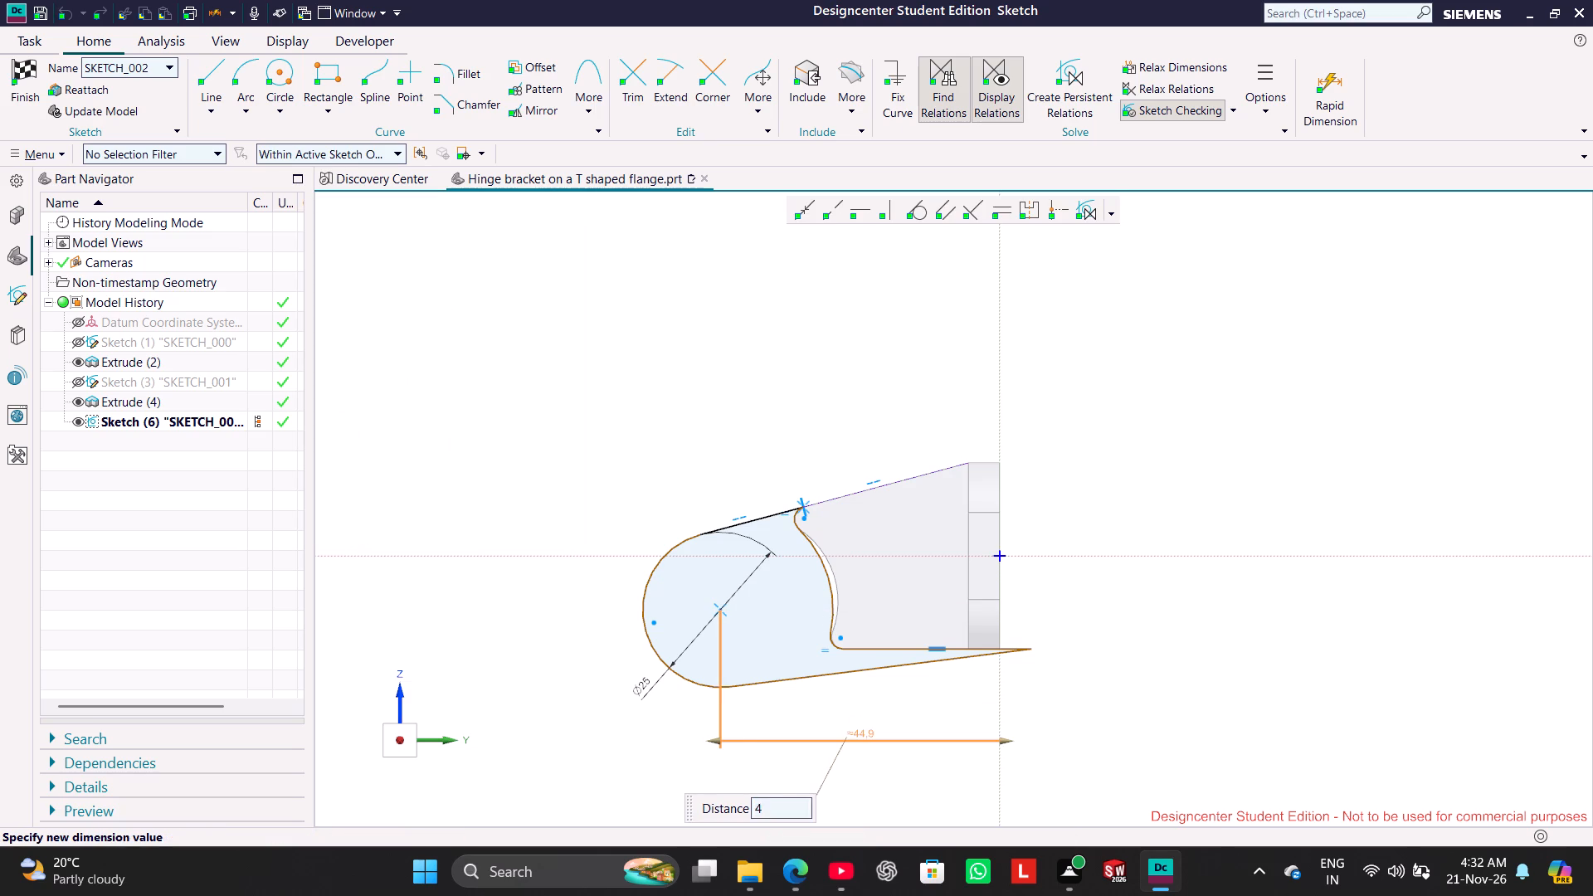
pyautogui.press('Return')
pyautogui.click(610, 467)
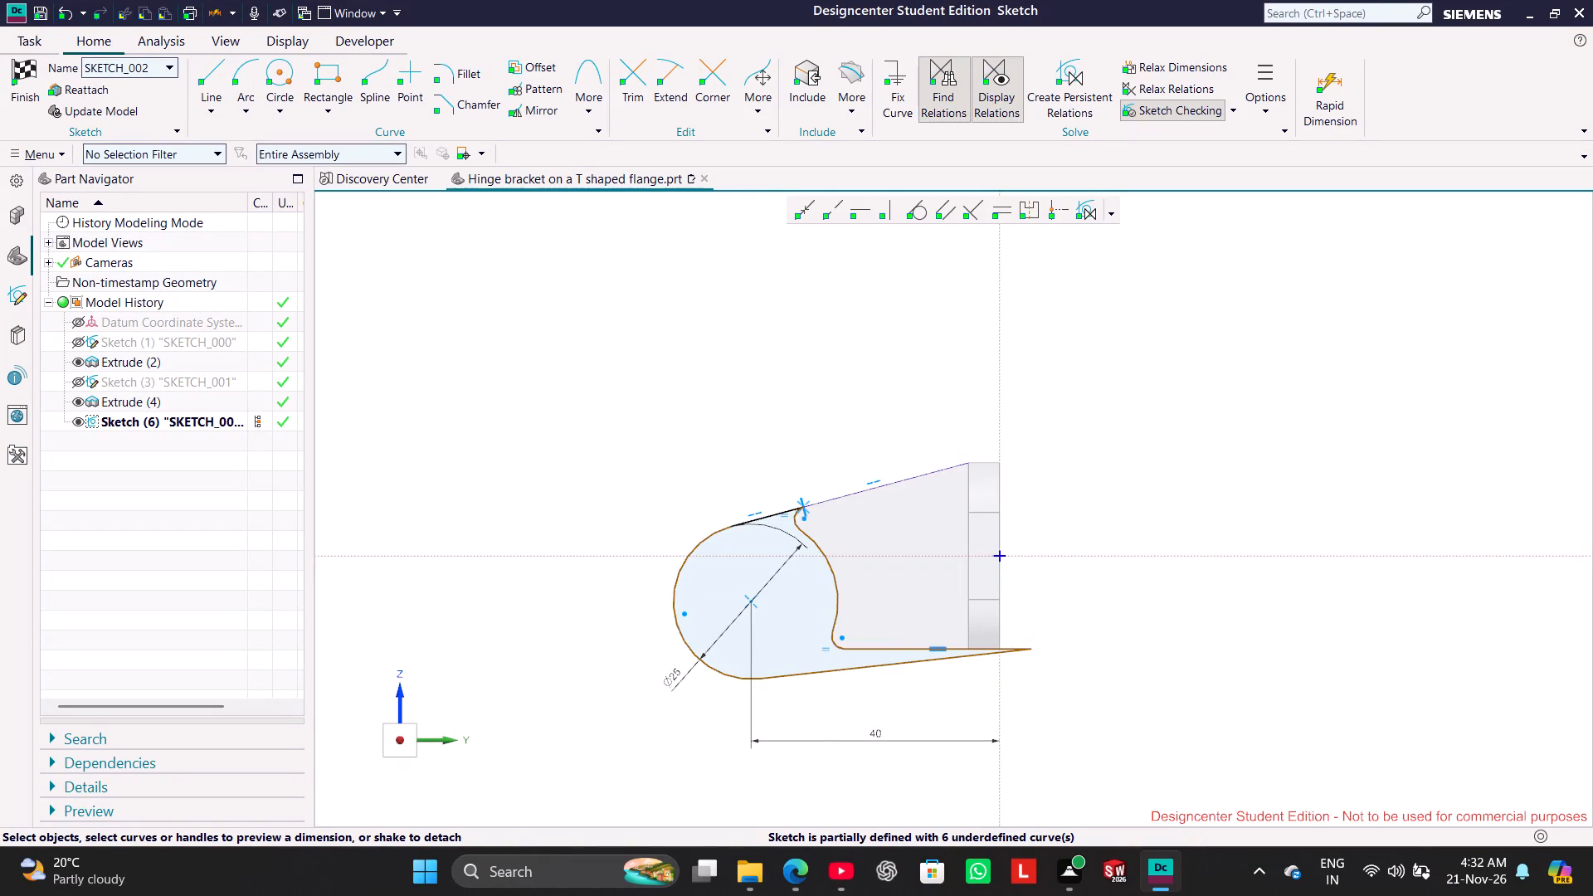
# Pull the free corner of the lower tangent line back past the flange and snap it onto the bracket's bottom edge.
pyautogui.scroll(3, 1048, 679)
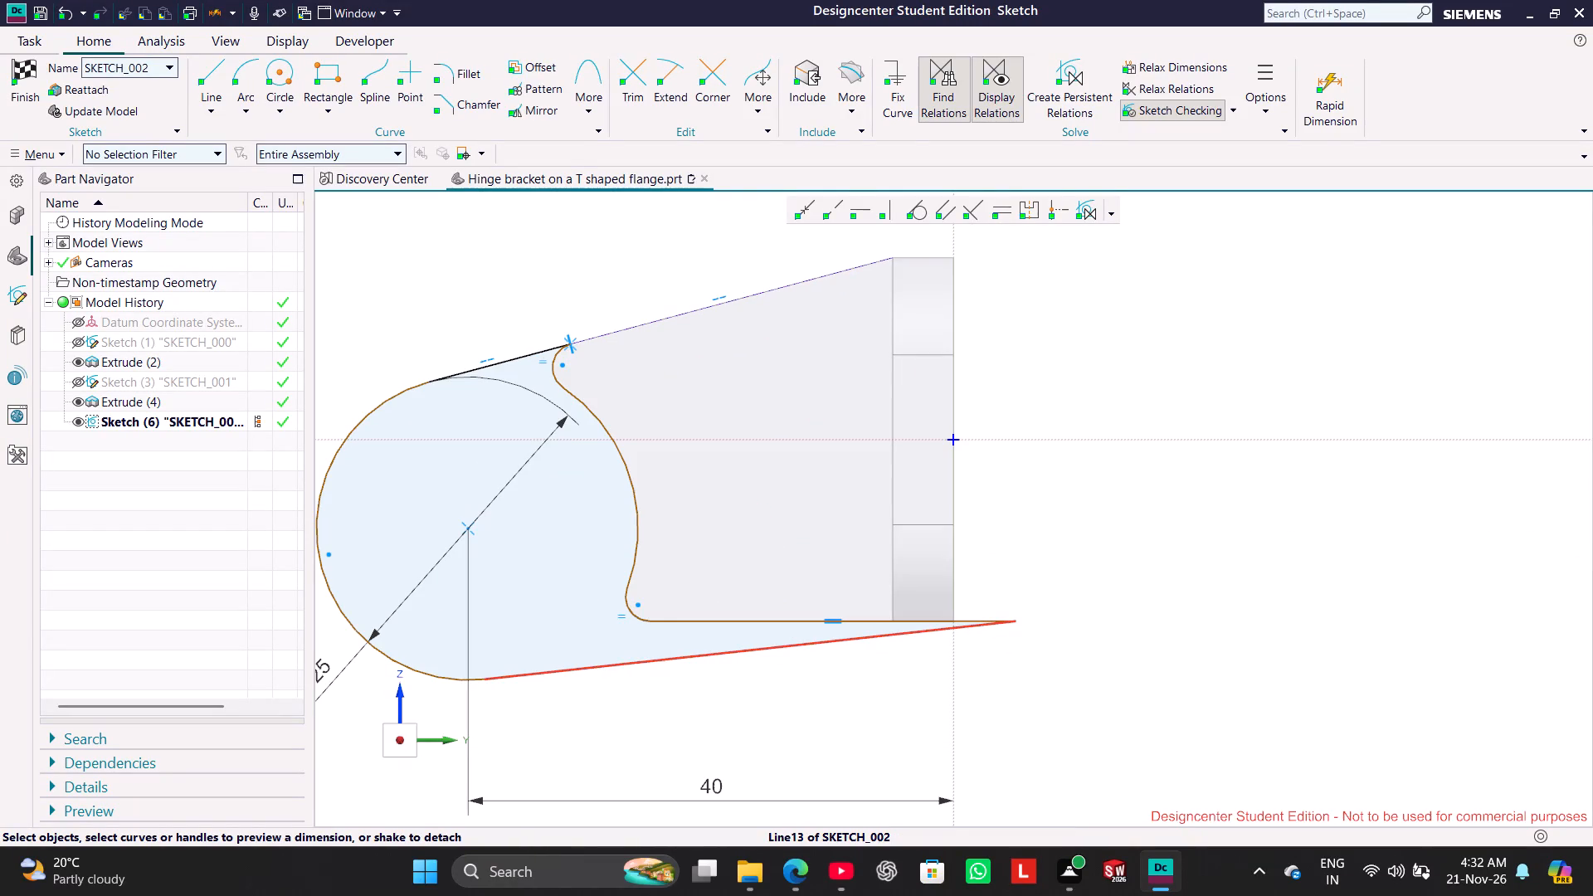
pyautogui.moveTo(909, 632); pyautogui.dragTo(986, 690)
pyautogui.moveTo(1011, 619); pyautogui.dragTo(906, 626)
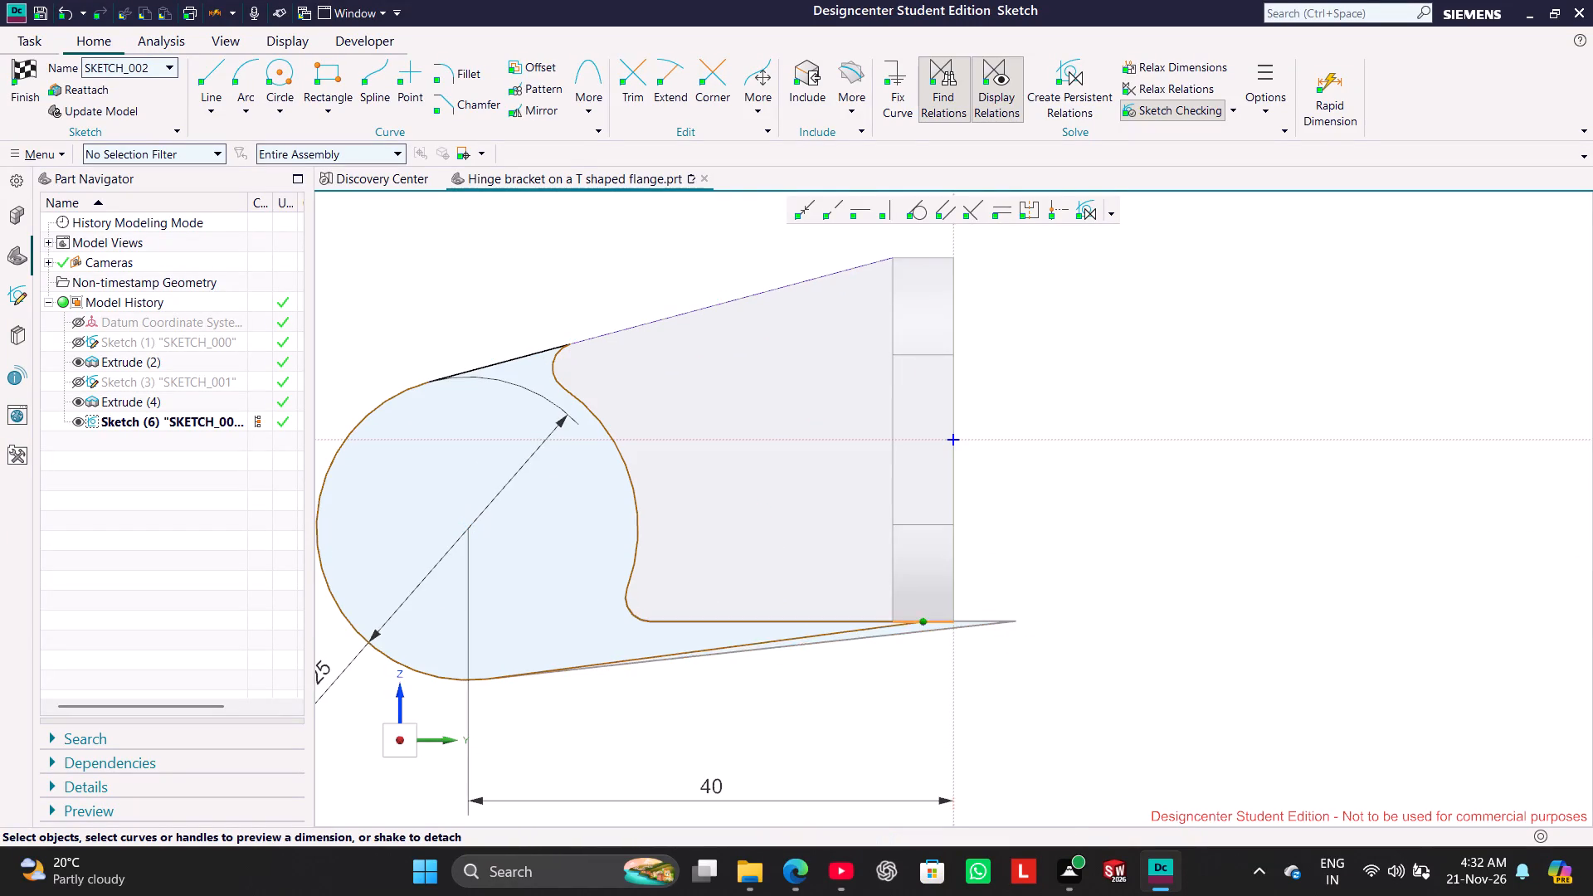
pyautogui.moveTo(906, 626); pyautogui.dragTo(796, 575)
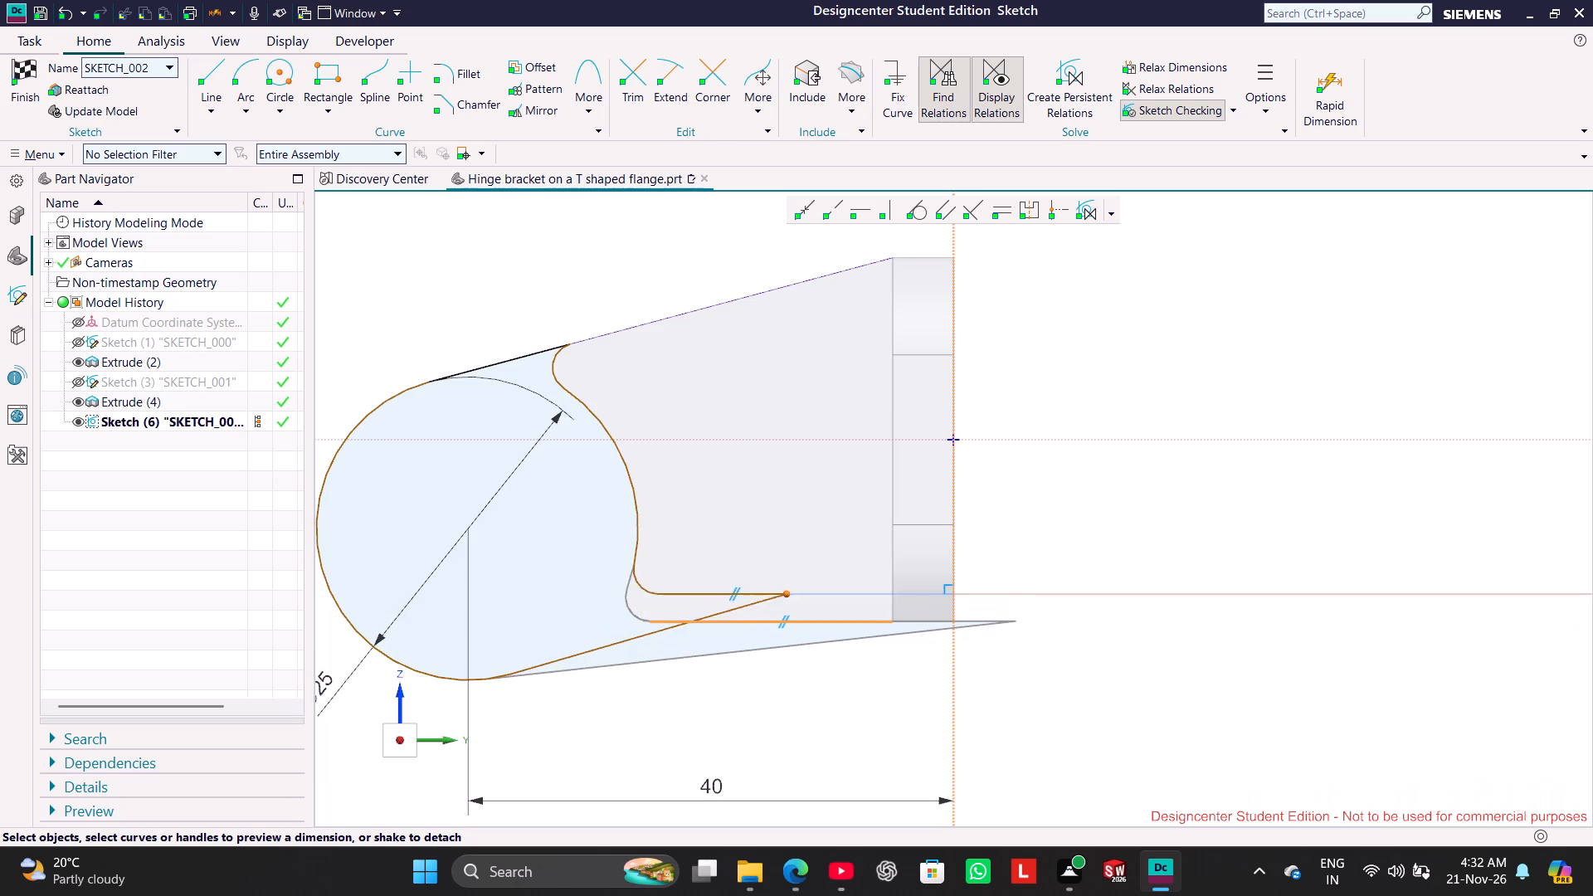
pyautogui.moveTo(796, 575); pyautogui.dragTo(778, 666)
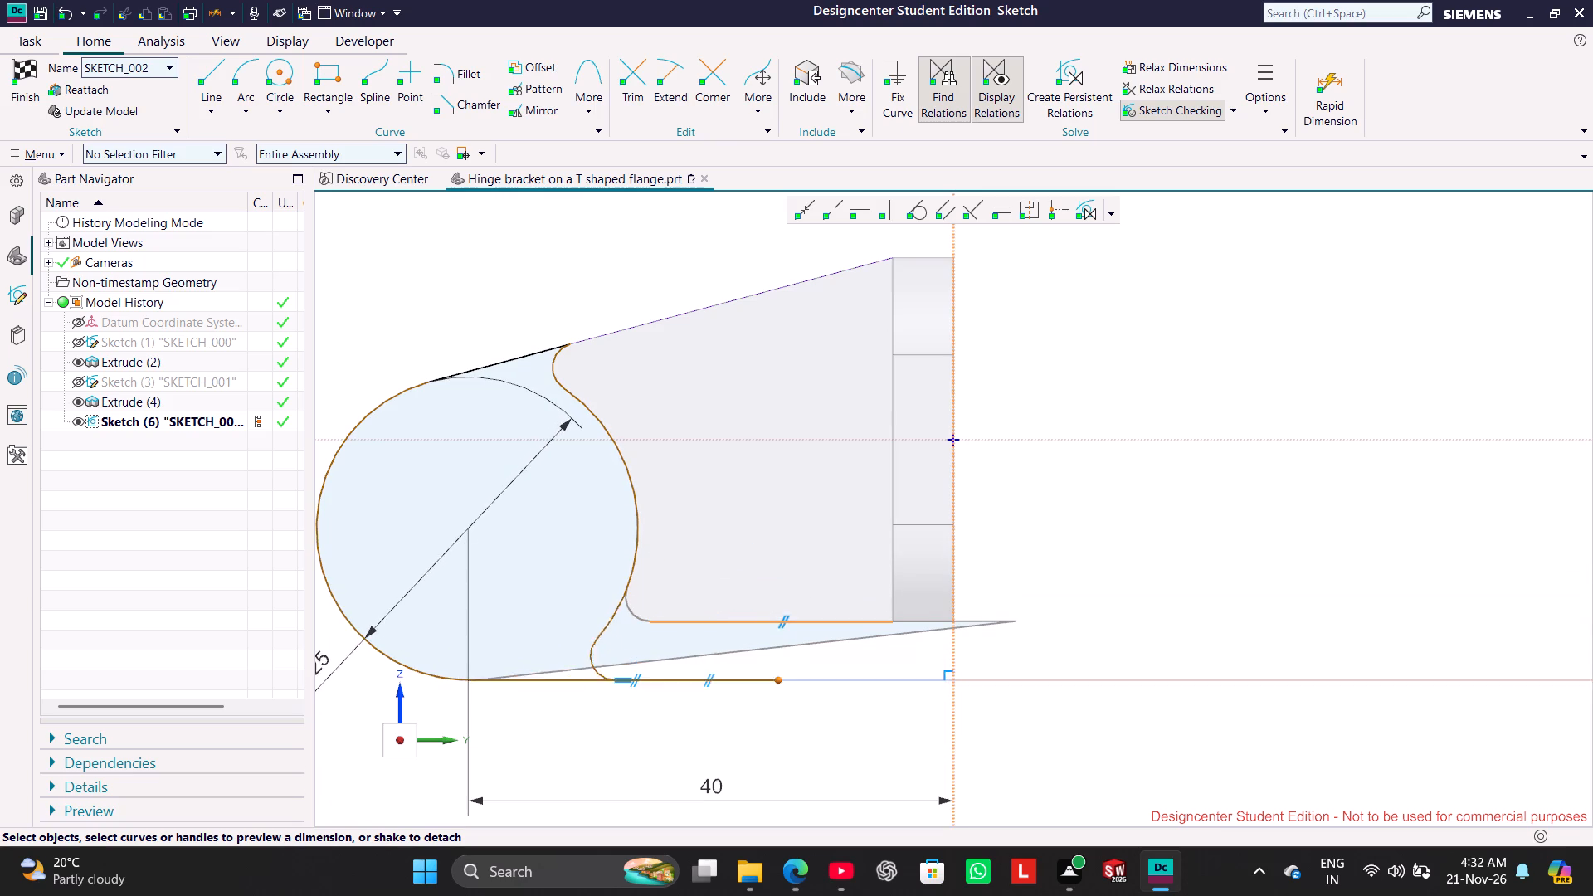
pyautogui.moveTo(778, 666); pyautogui.dragTo(800, 617)
pyautogui.click(760, 740)
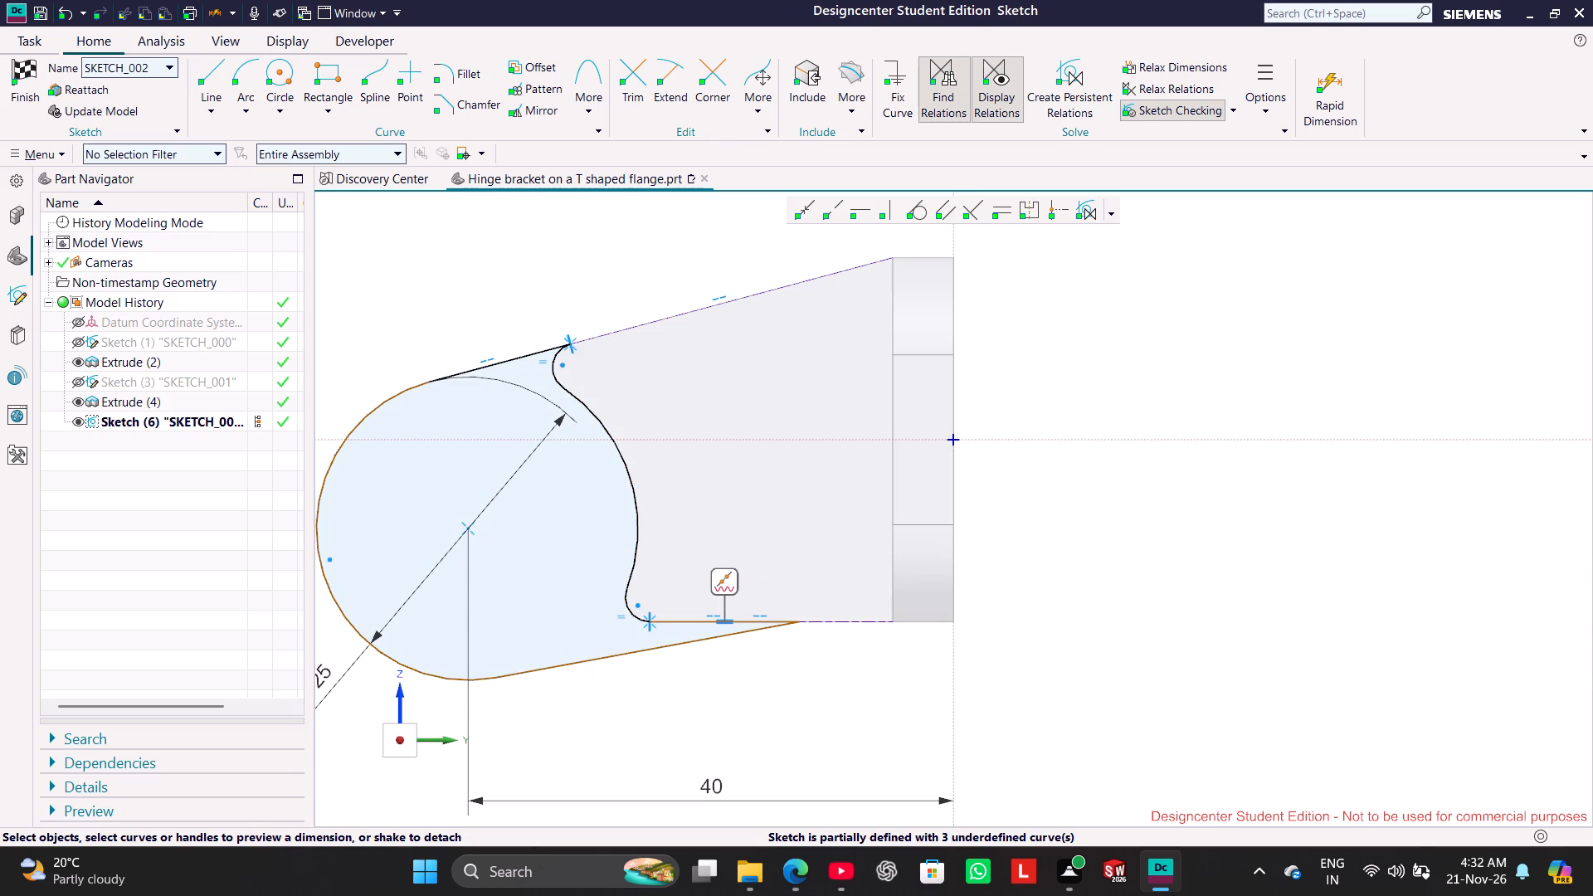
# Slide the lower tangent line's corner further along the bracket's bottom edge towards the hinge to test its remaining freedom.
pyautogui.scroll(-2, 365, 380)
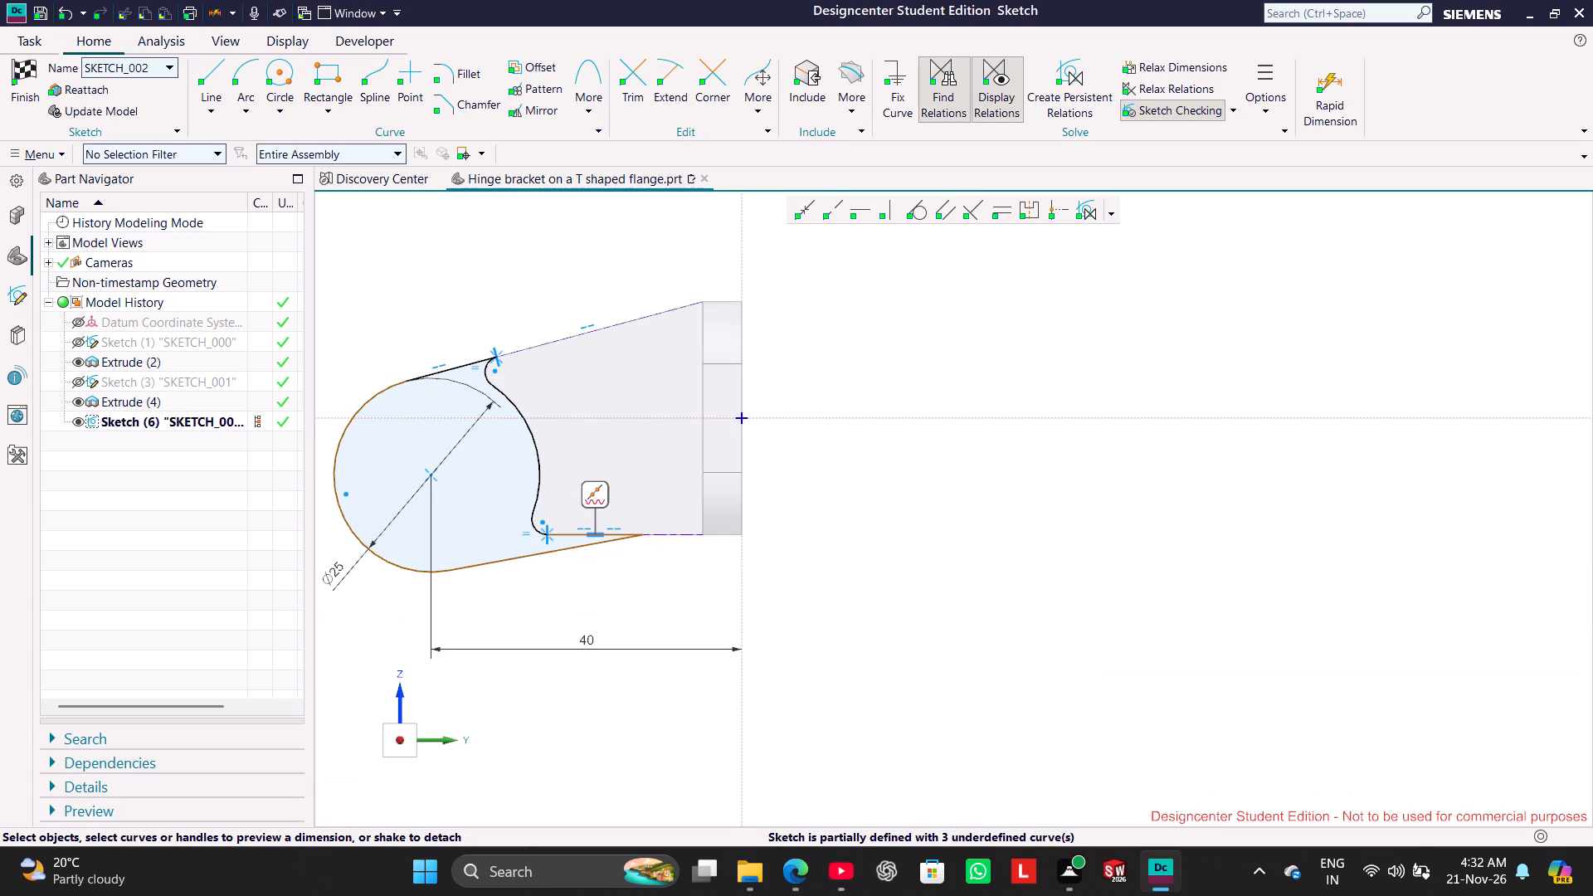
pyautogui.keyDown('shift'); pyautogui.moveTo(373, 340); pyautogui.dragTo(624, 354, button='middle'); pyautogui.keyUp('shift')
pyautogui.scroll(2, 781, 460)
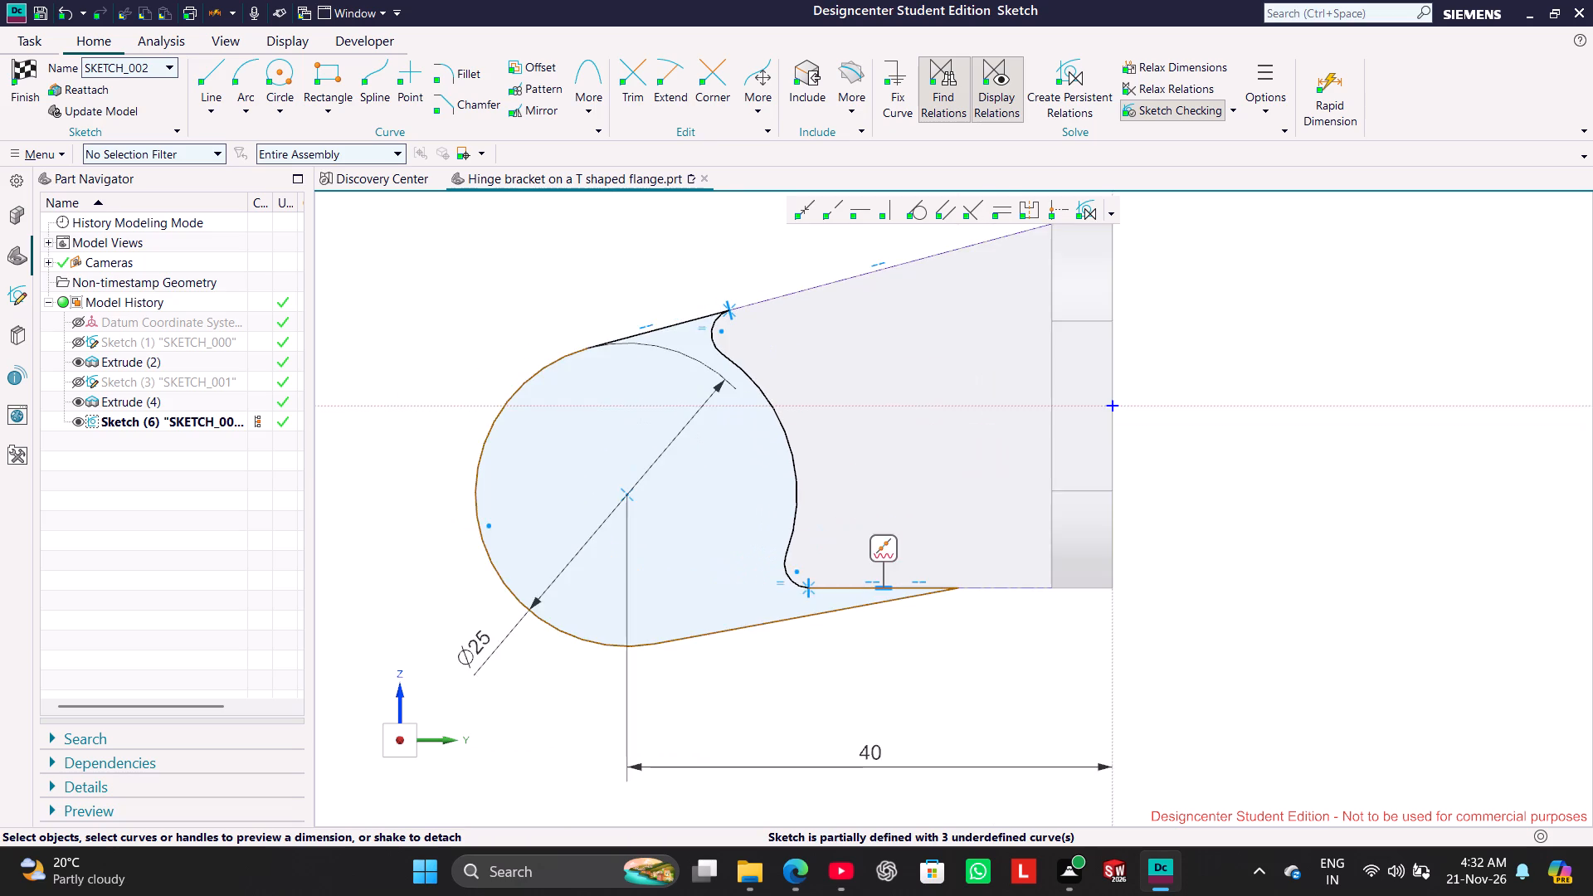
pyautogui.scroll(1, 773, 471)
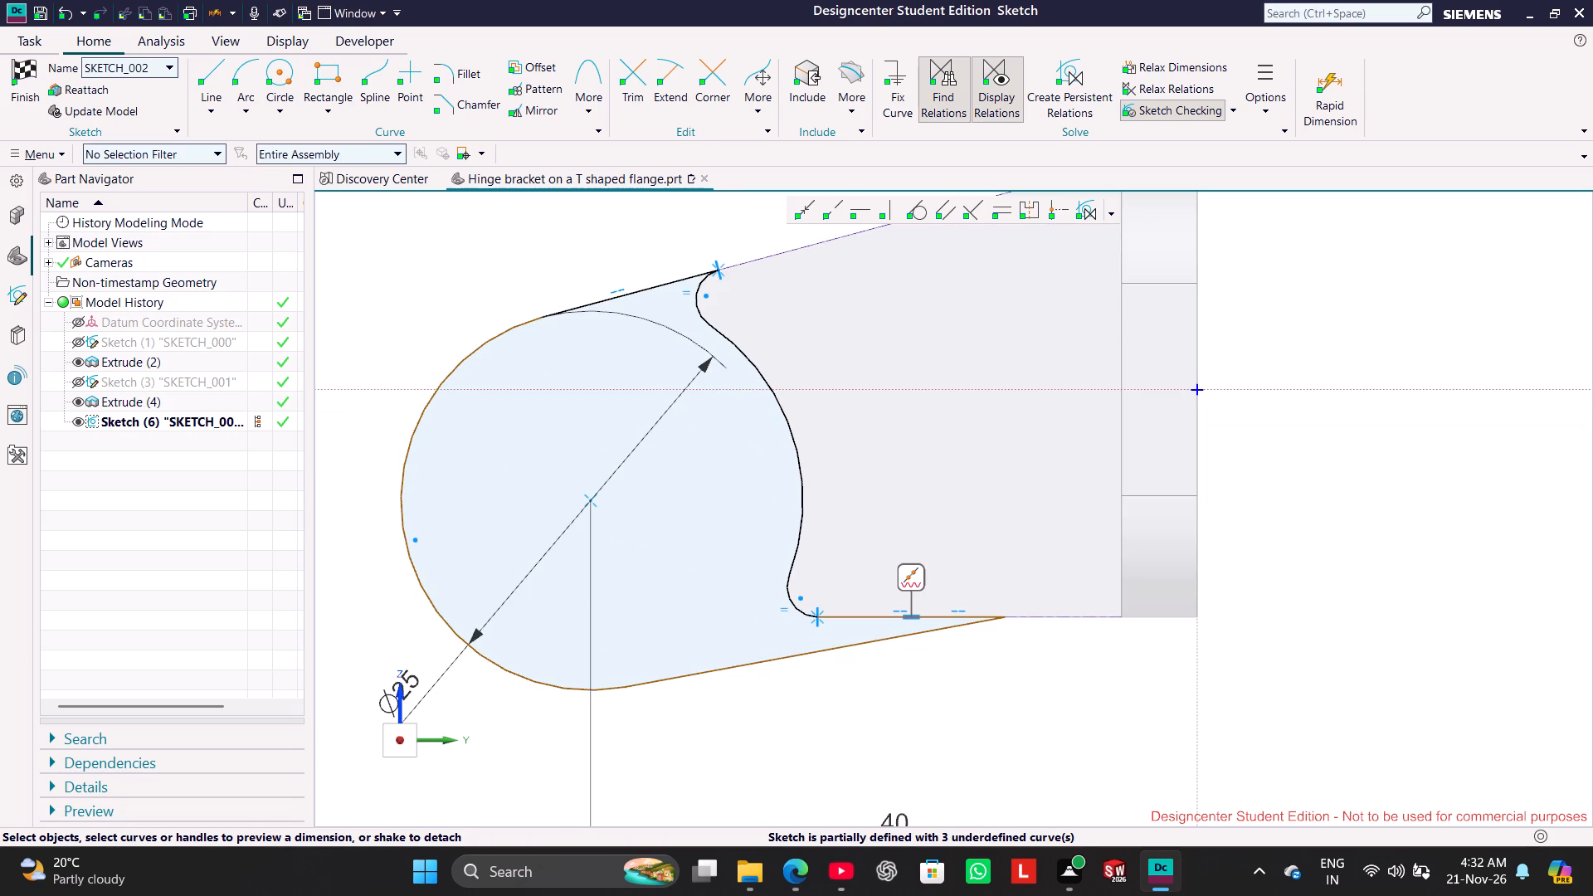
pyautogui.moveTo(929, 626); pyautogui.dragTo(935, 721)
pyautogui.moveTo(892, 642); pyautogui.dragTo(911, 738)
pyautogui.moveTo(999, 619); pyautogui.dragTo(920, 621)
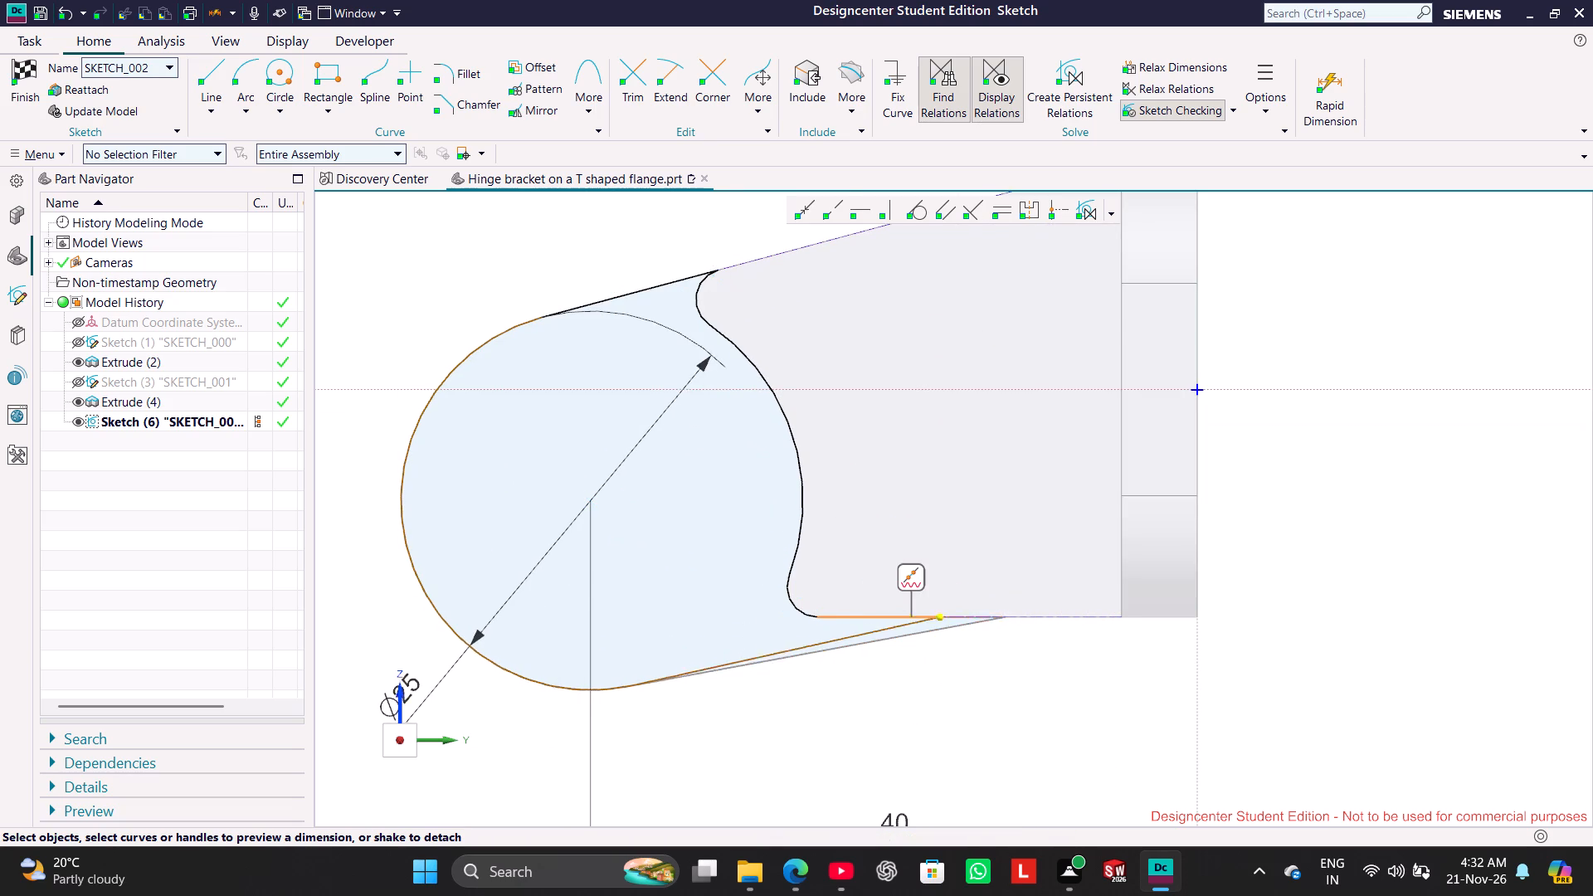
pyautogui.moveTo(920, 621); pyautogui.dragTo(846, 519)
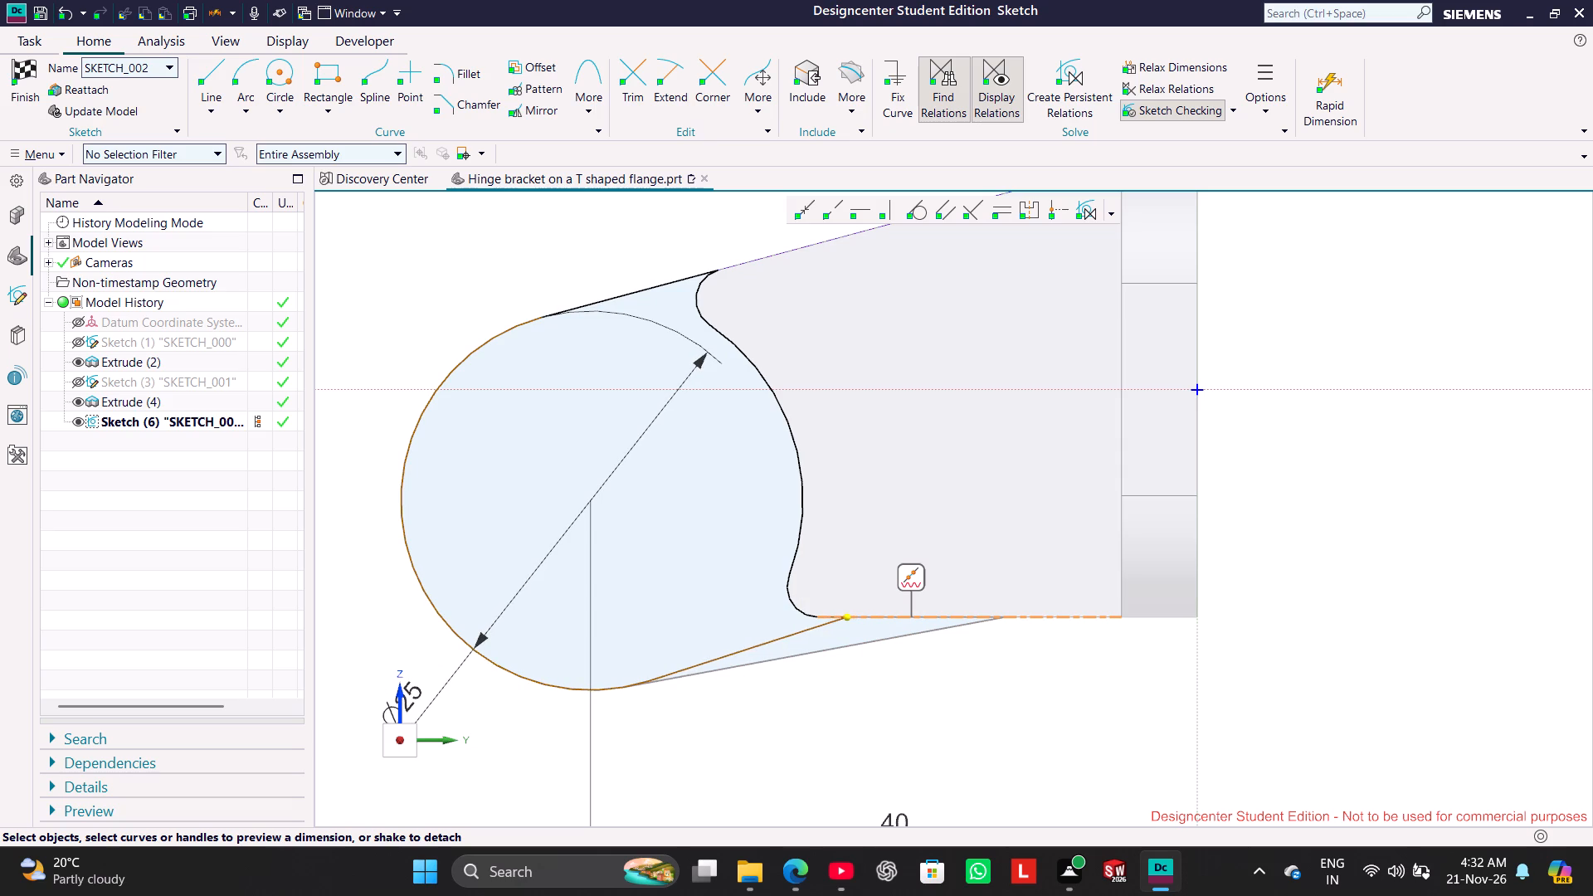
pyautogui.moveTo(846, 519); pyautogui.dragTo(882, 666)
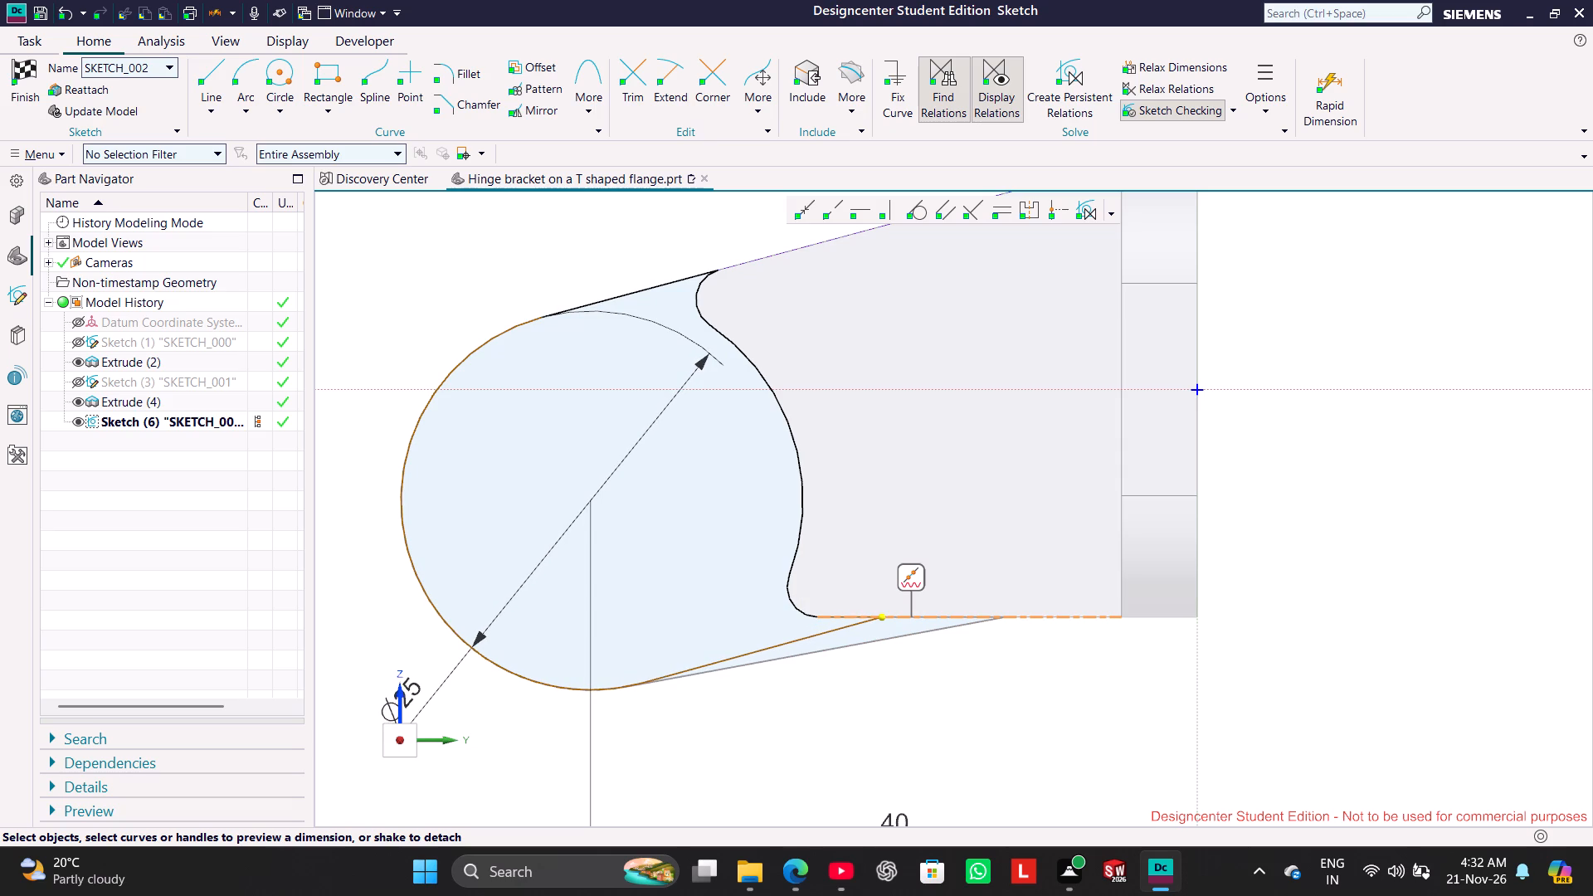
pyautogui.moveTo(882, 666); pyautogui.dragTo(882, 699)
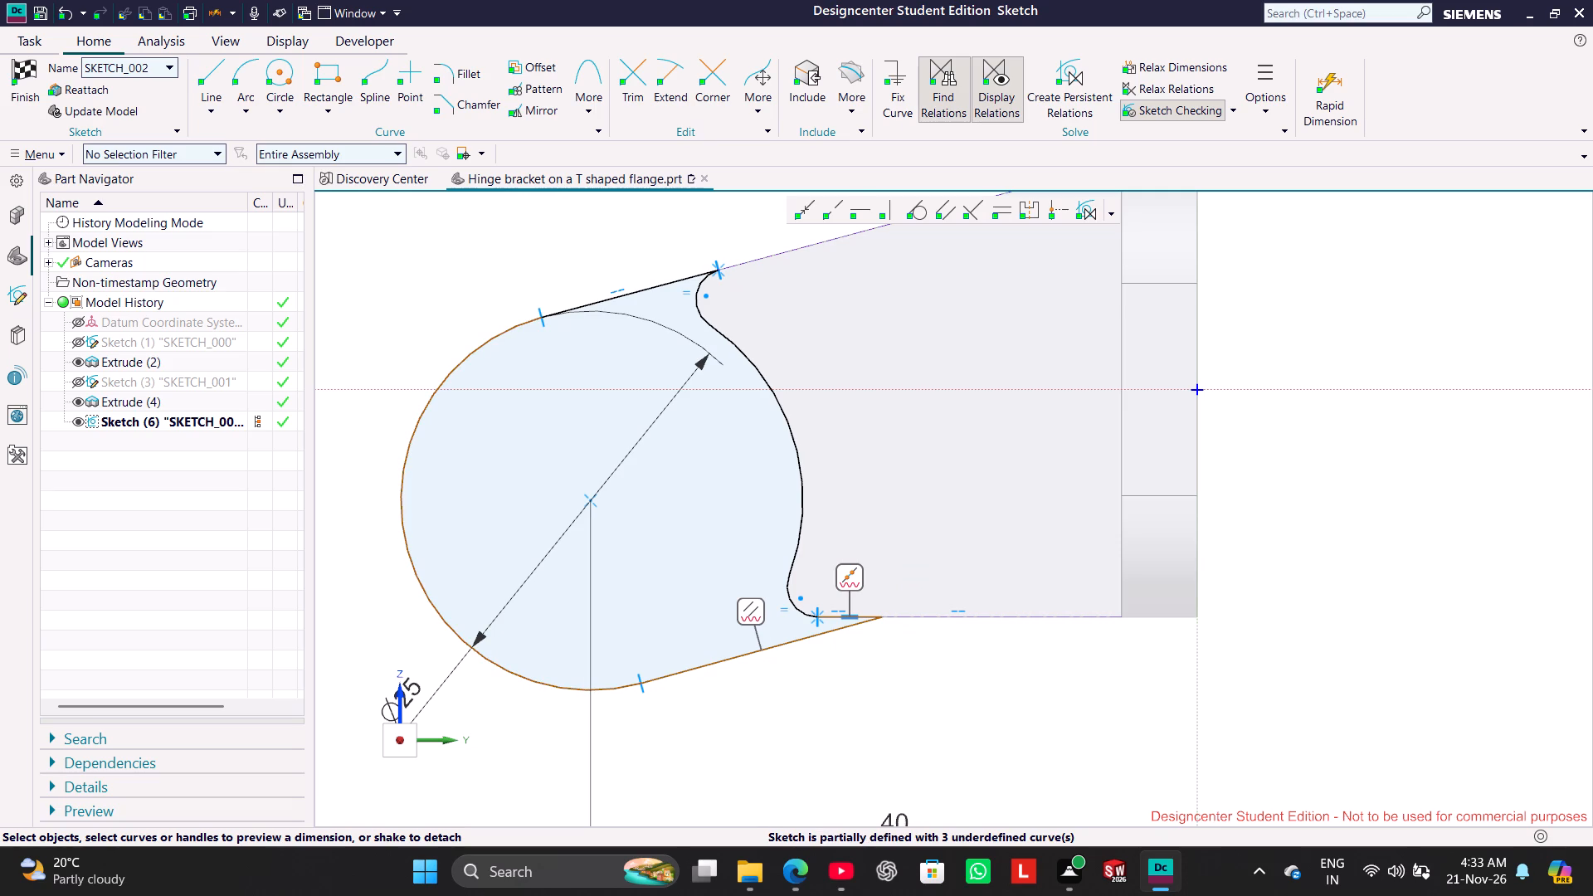
# Pull the hinge arc and the short bottom line to test which profile curves can still move.
pyautogui.scroll(-2, 862, 282)
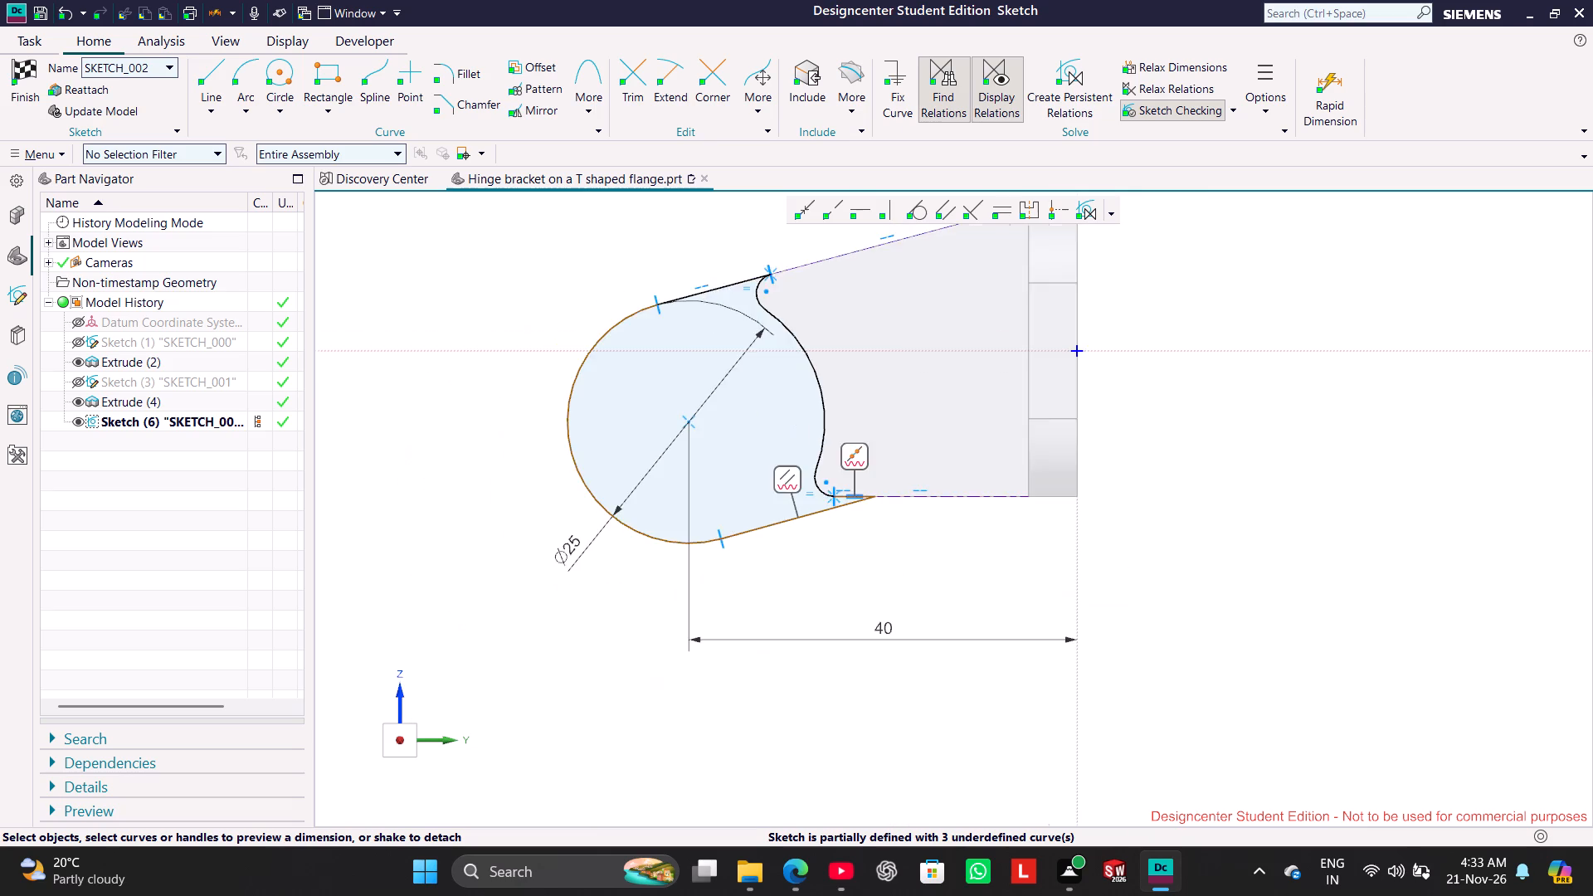
pyautogui.scroll(-2, 936, 273)
pyautogui.keyDown('shift'); pyautogui.moveTo(1168, 297); pyautogui.dragTo(1180, 354, button='middle'); pyautogui.keyUp('shift')
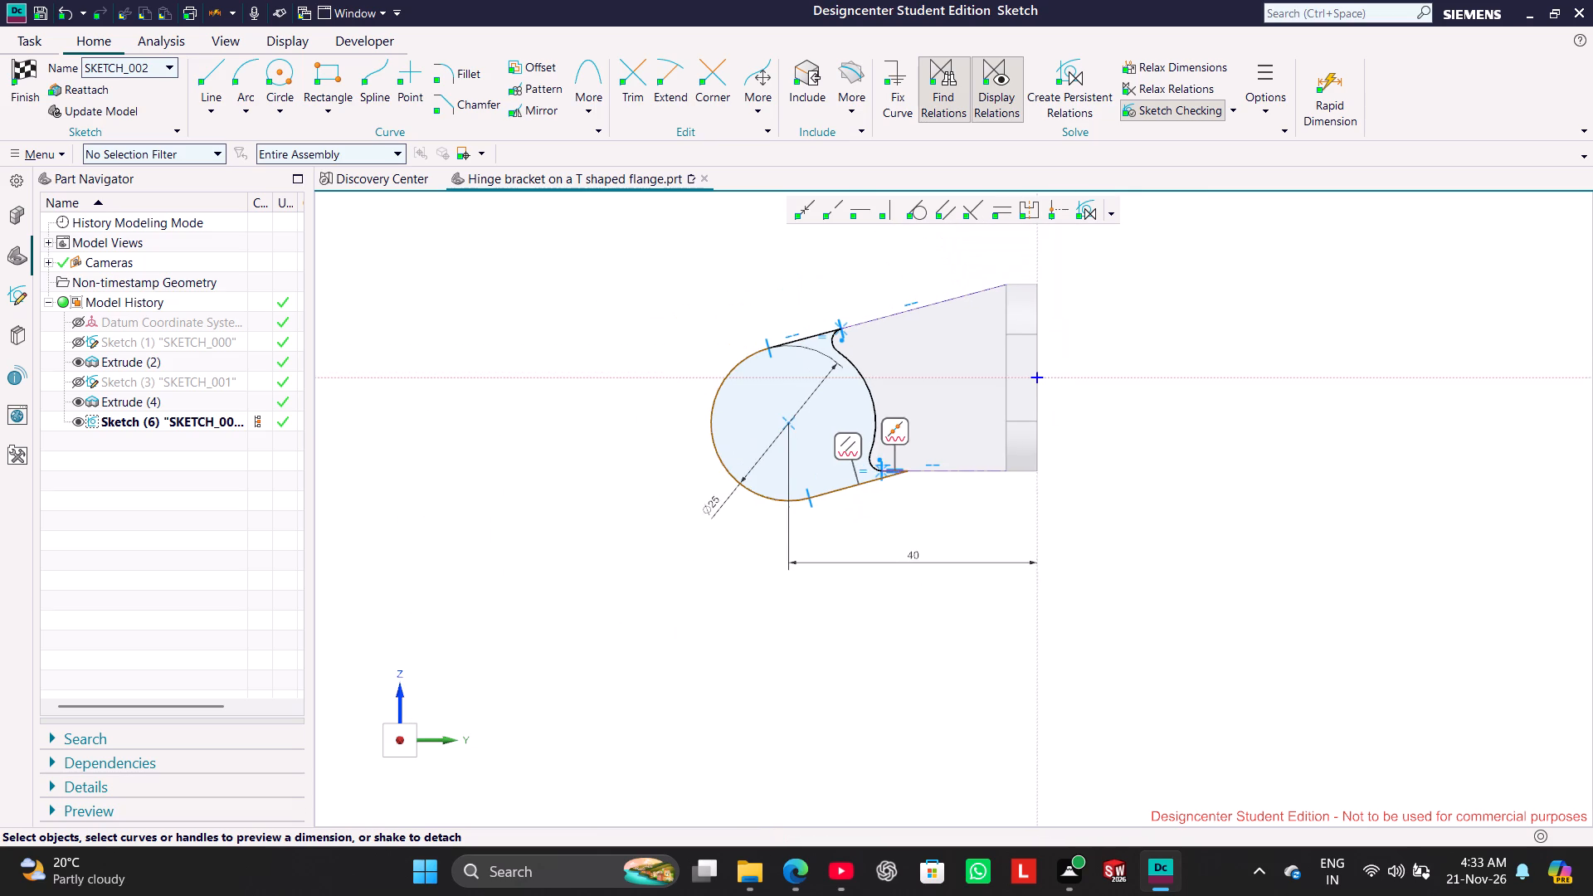
pyautogui.keyDown('shift'); pyautogui.moveTo(1180, 354); pyautogui.dragTo(1181, 392, button='middle'); pyautogui.keyUp('shift')
pyautogui.keyDown('shift'); pyautogui.scroll(-1, 1171, 397); pyautogui.keyUp('shift')
pyautogui.scroll(2, 853, 441)
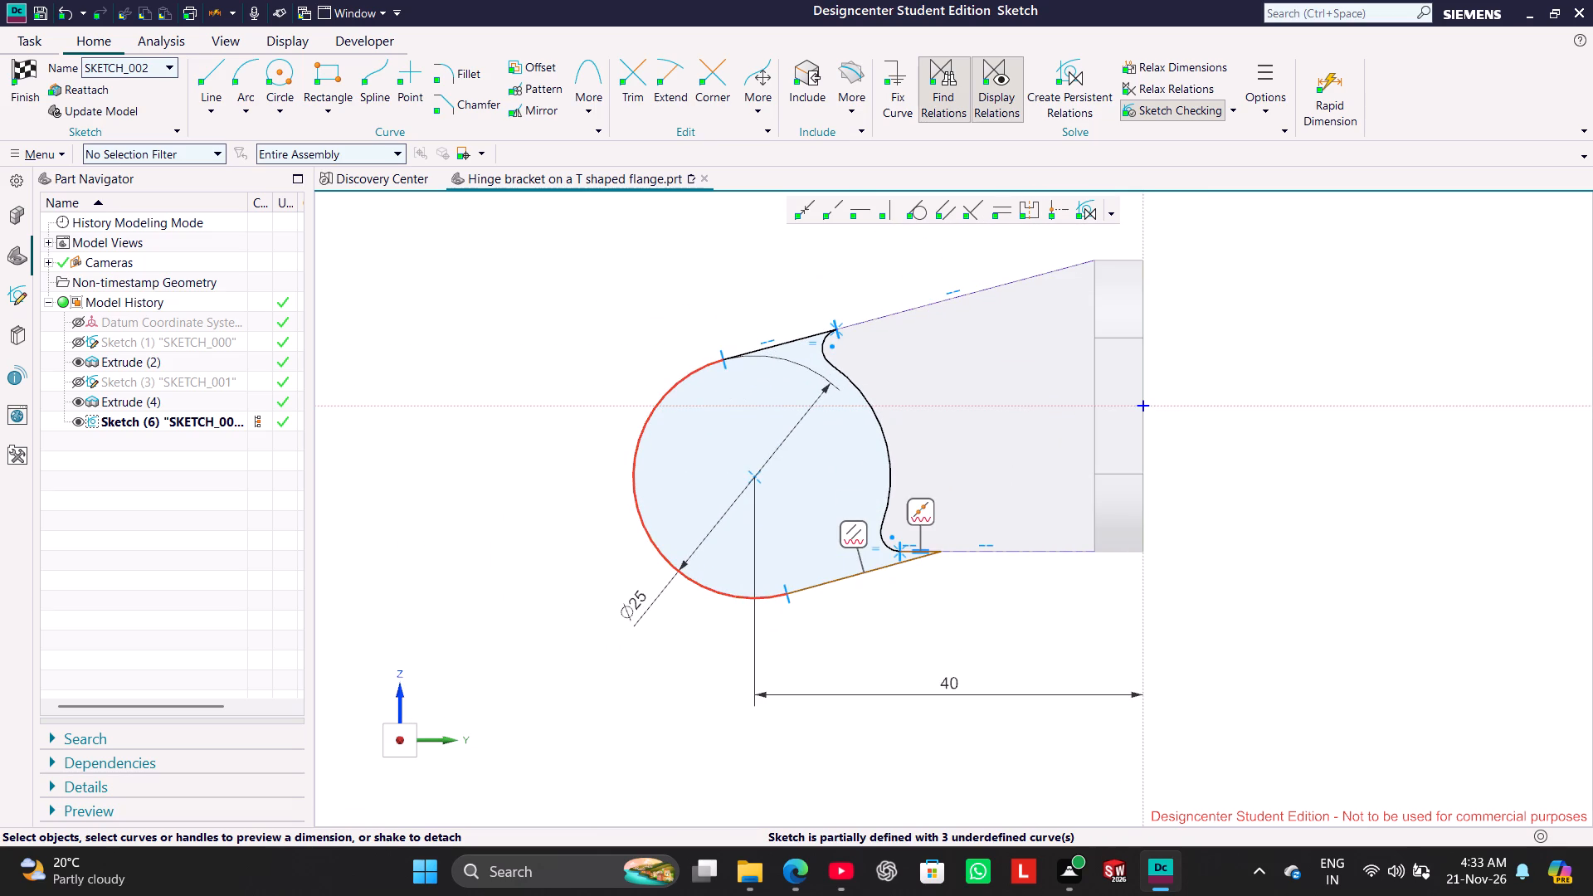
pyautogui.moveTo(642, 455); pyautogui.dragTo(660, 353)
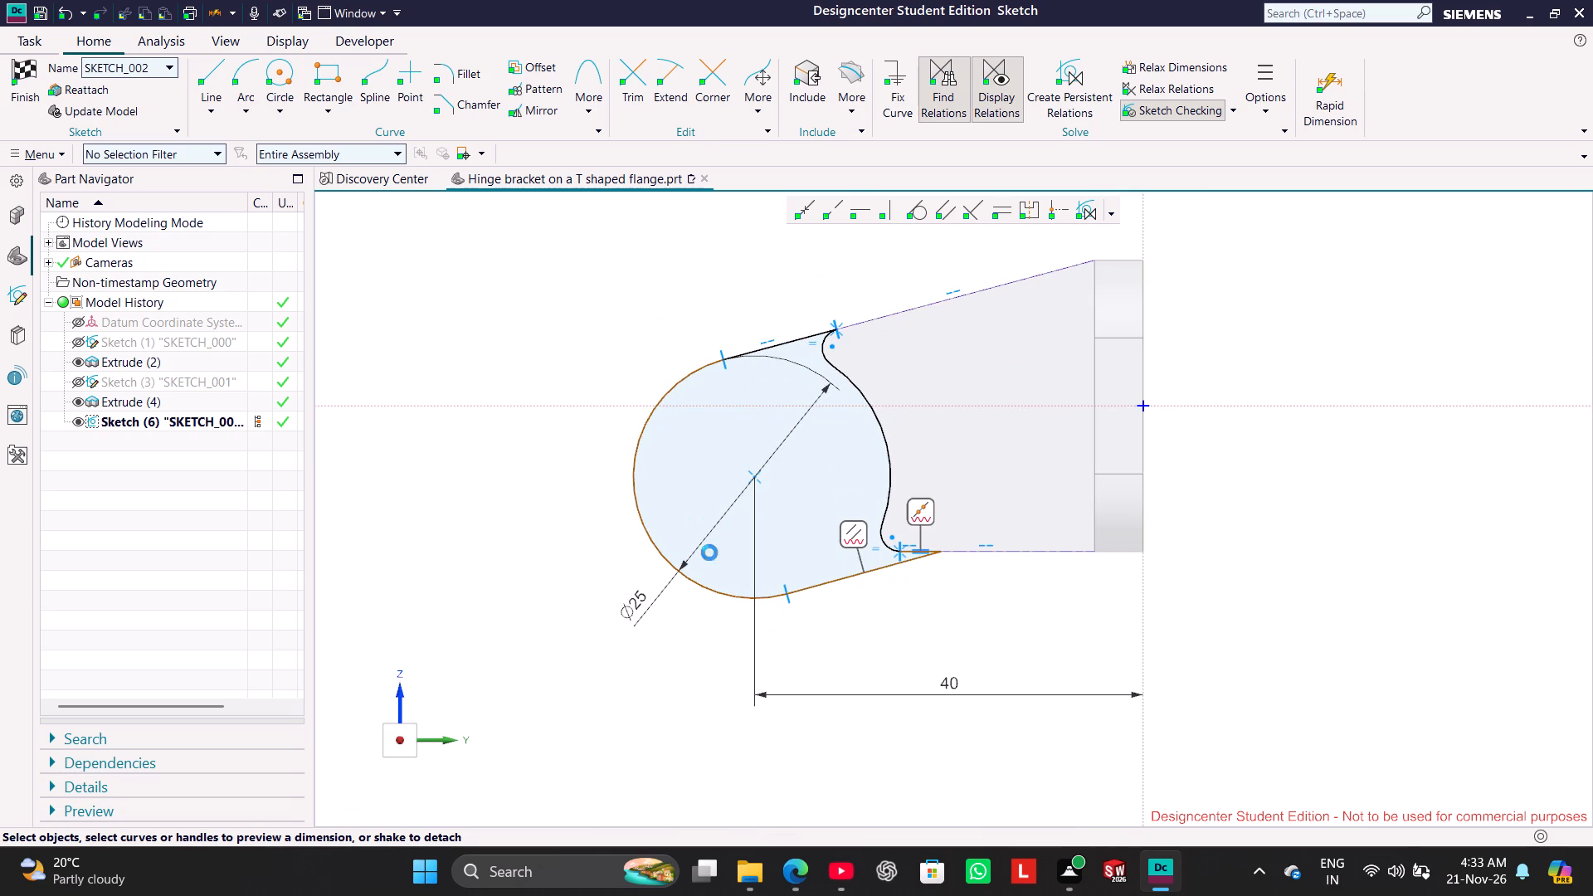
pyautogui.scroll(2, 936, 565)
pyautogui.moveTo(942, 543); pyautogui.dragTo(942, 553)
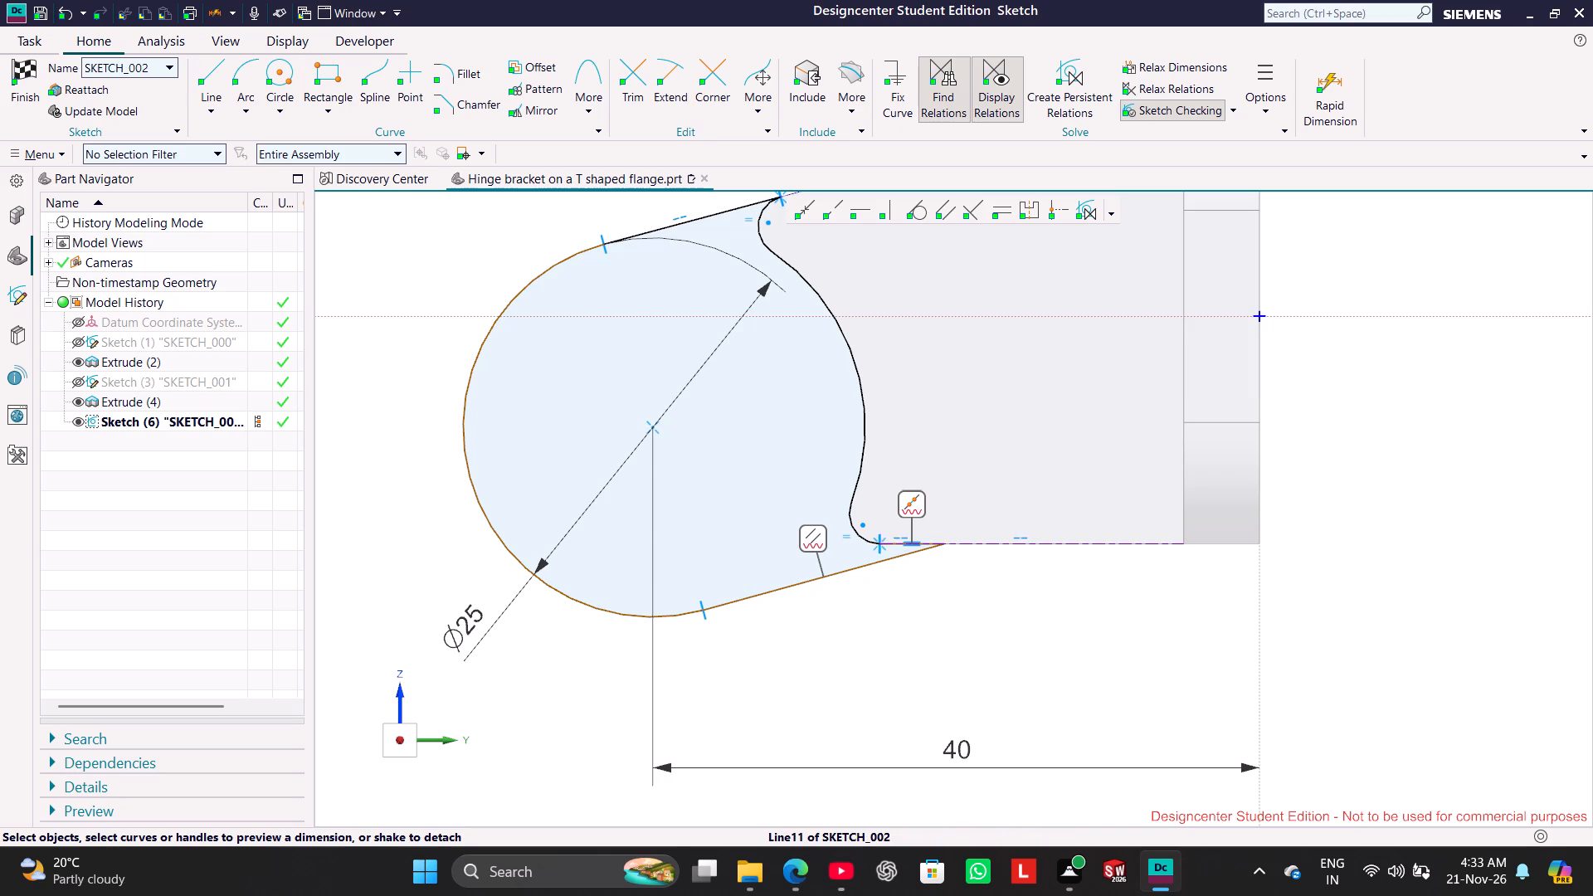
pyautogui.moveTo(942, 553); pyautogui.dragTo(935, 651)
pyautogui.moveTo(897, 553); pyautogui.dragTo(895, 631)
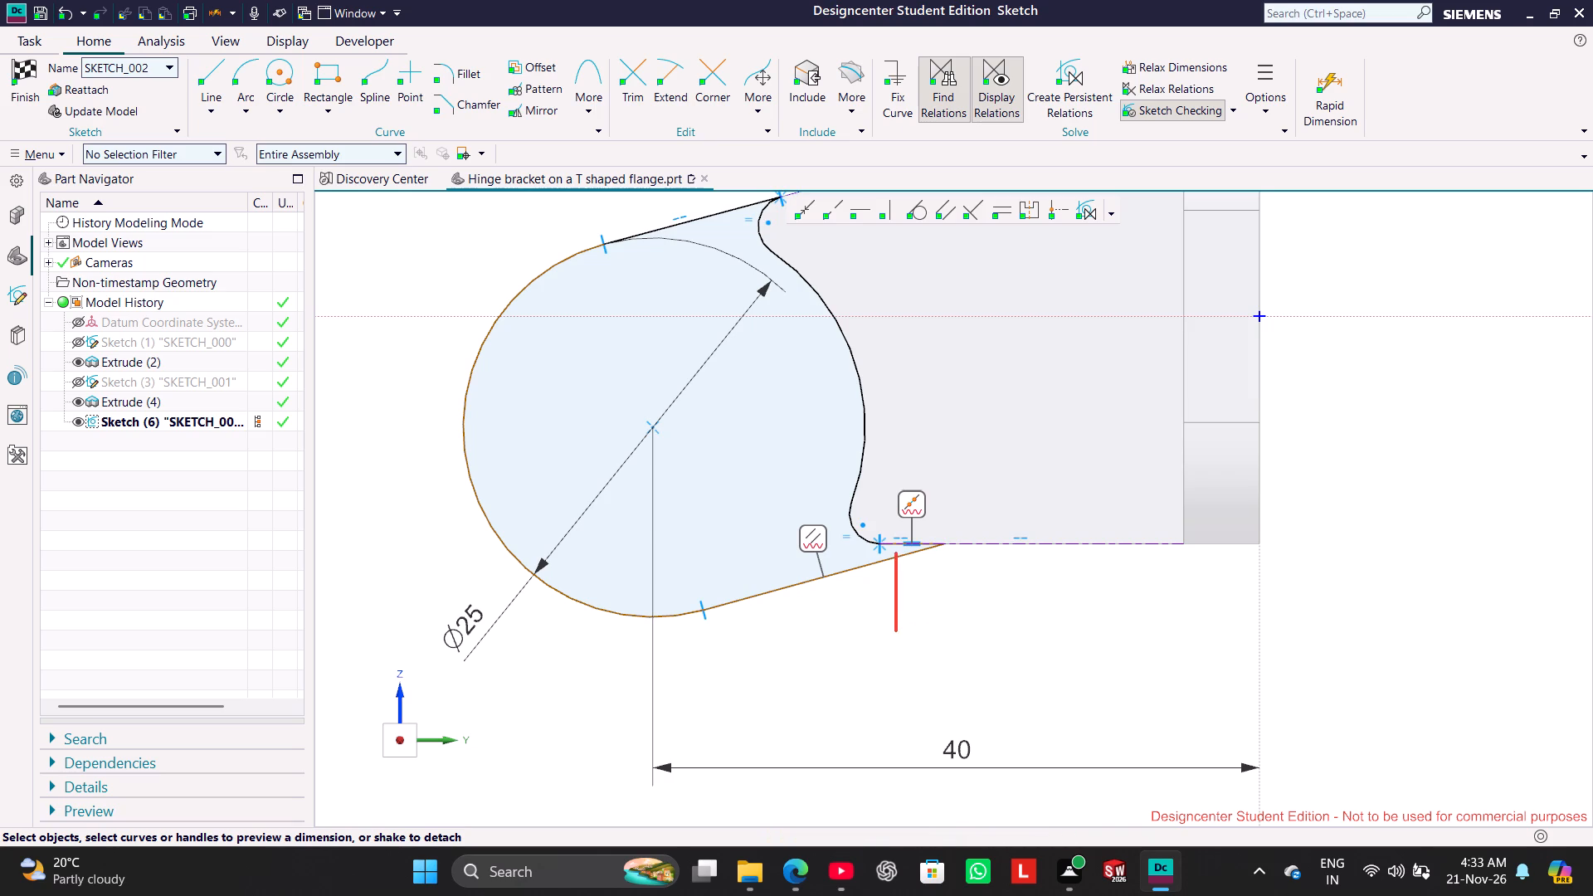
pyautogui.moveTo(897, 555); pyautogui.dragTo(908, 622)
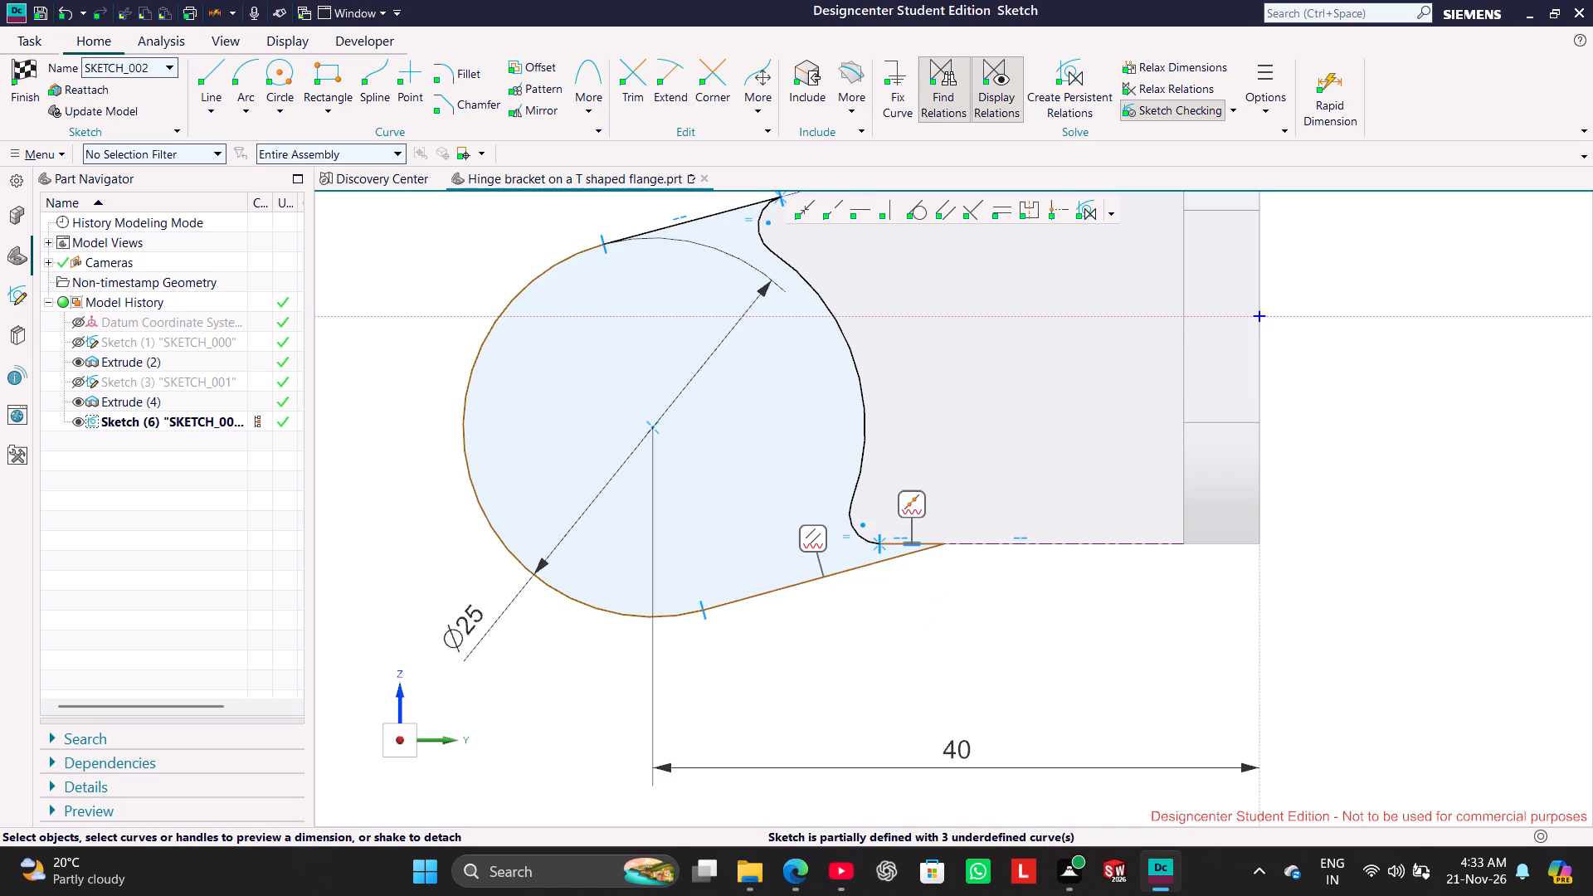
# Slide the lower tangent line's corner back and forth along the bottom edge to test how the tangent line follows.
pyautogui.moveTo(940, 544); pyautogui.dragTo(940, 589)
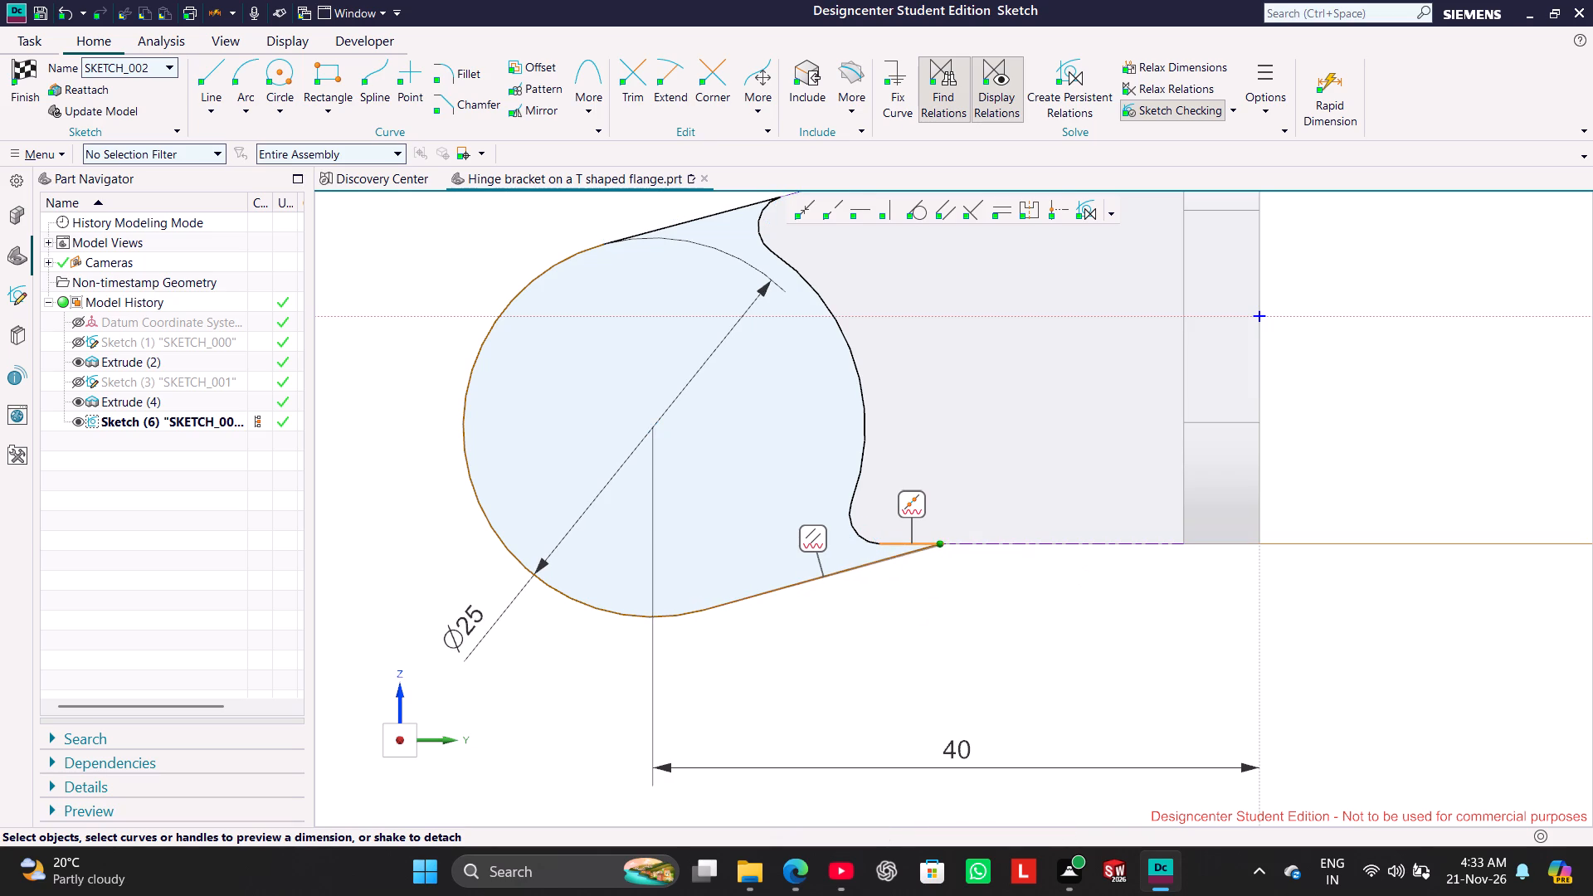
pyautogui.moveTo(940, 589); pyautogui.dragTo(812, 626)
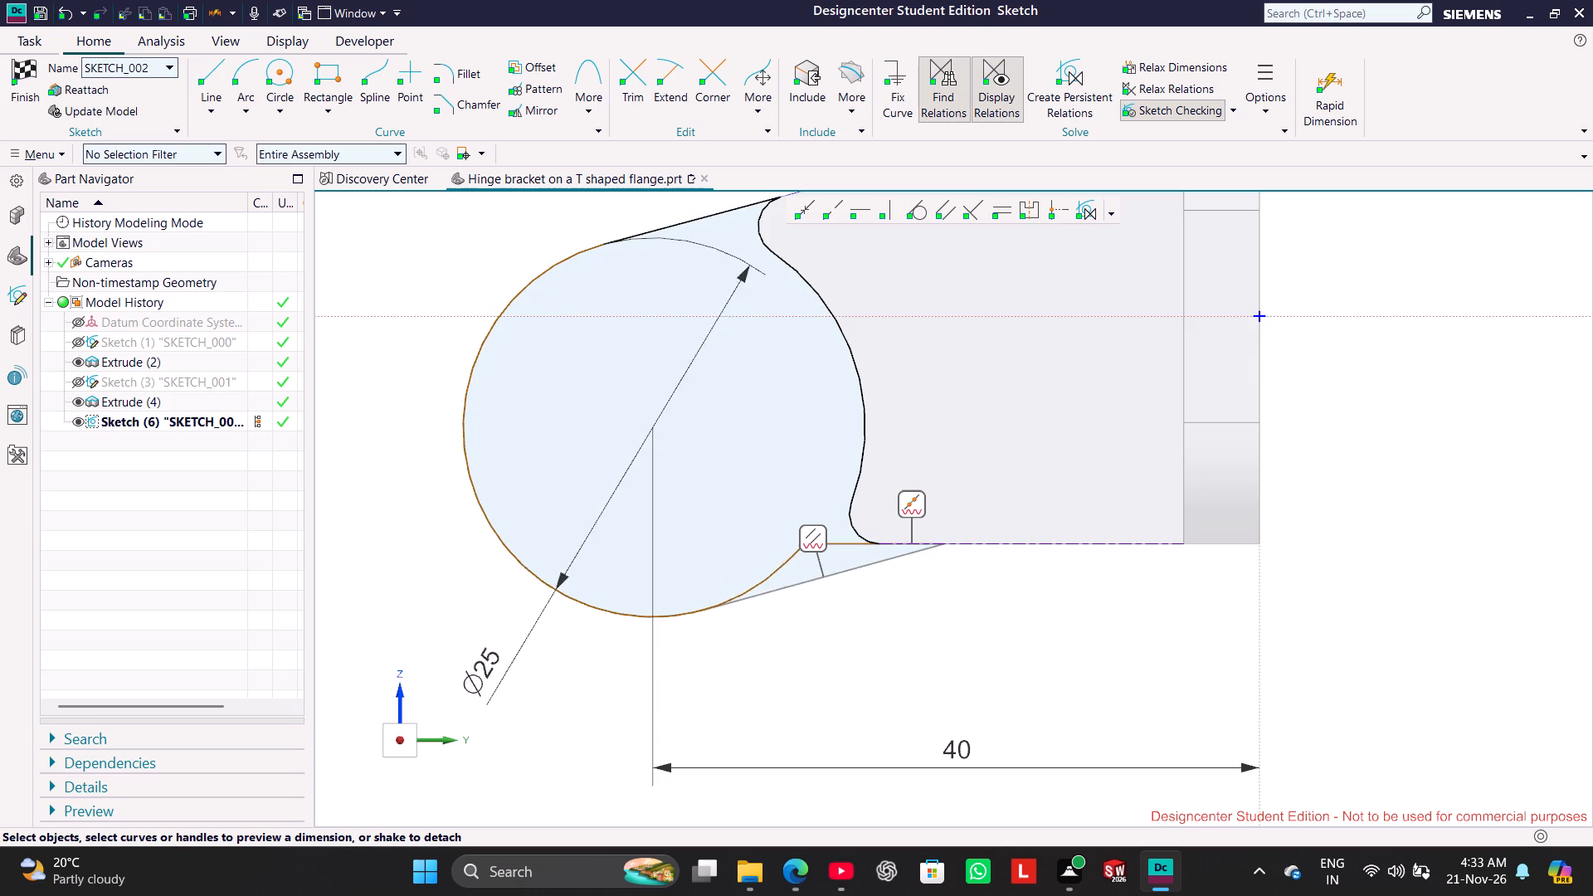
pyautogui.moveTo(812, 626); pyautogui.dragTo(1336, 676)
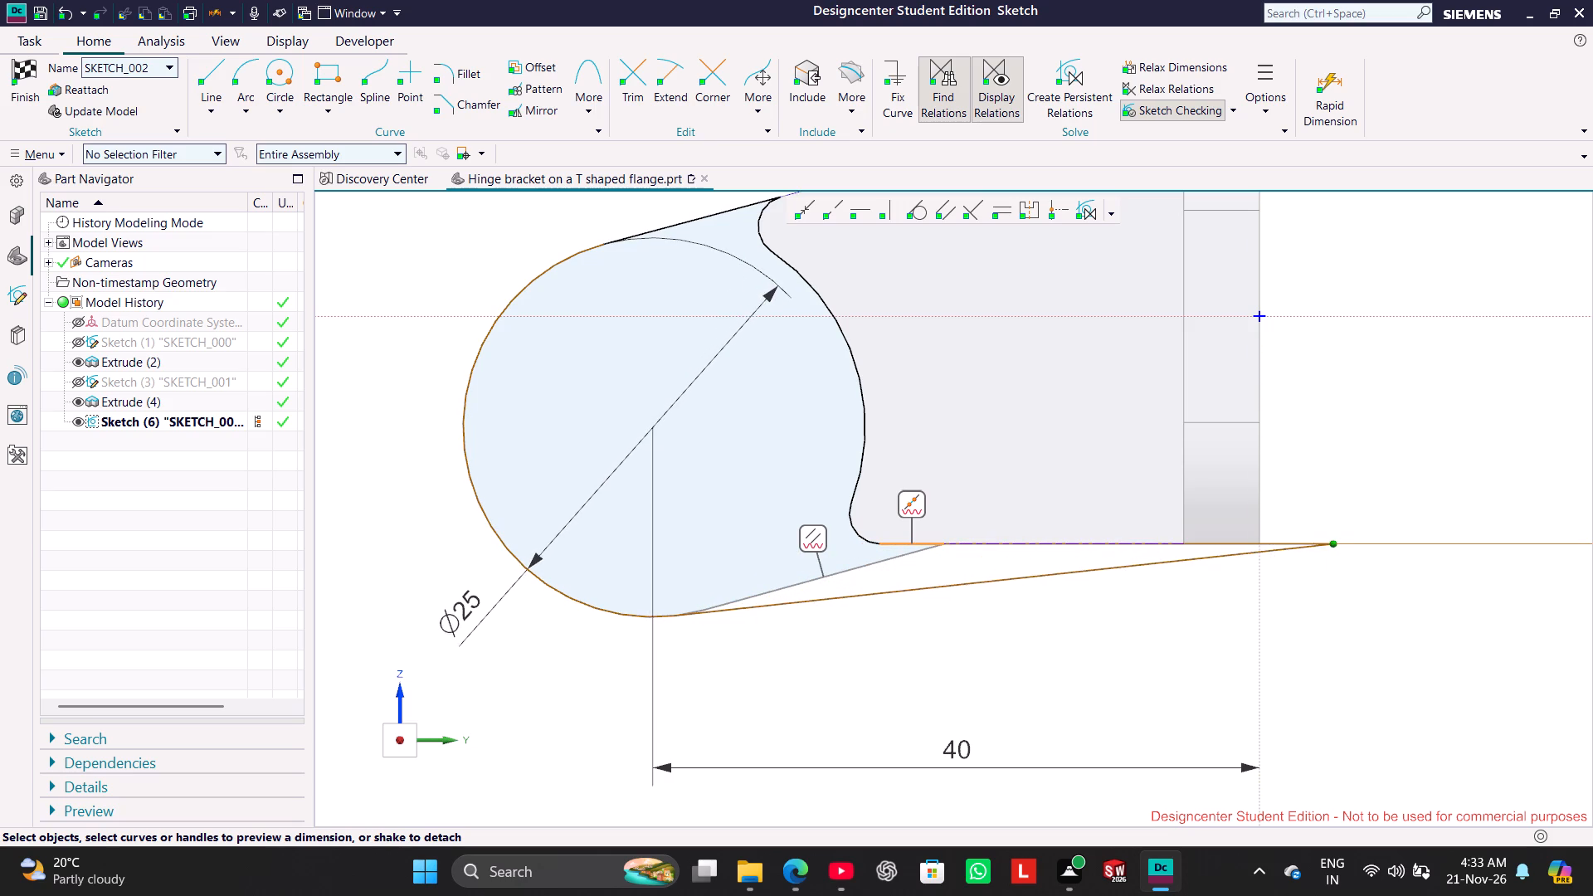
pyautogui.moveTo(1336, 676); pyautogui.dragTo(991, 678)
# Make the lower sloped line tangent to the 25 mm hinge arc.
pyautogui.click(772, 599)
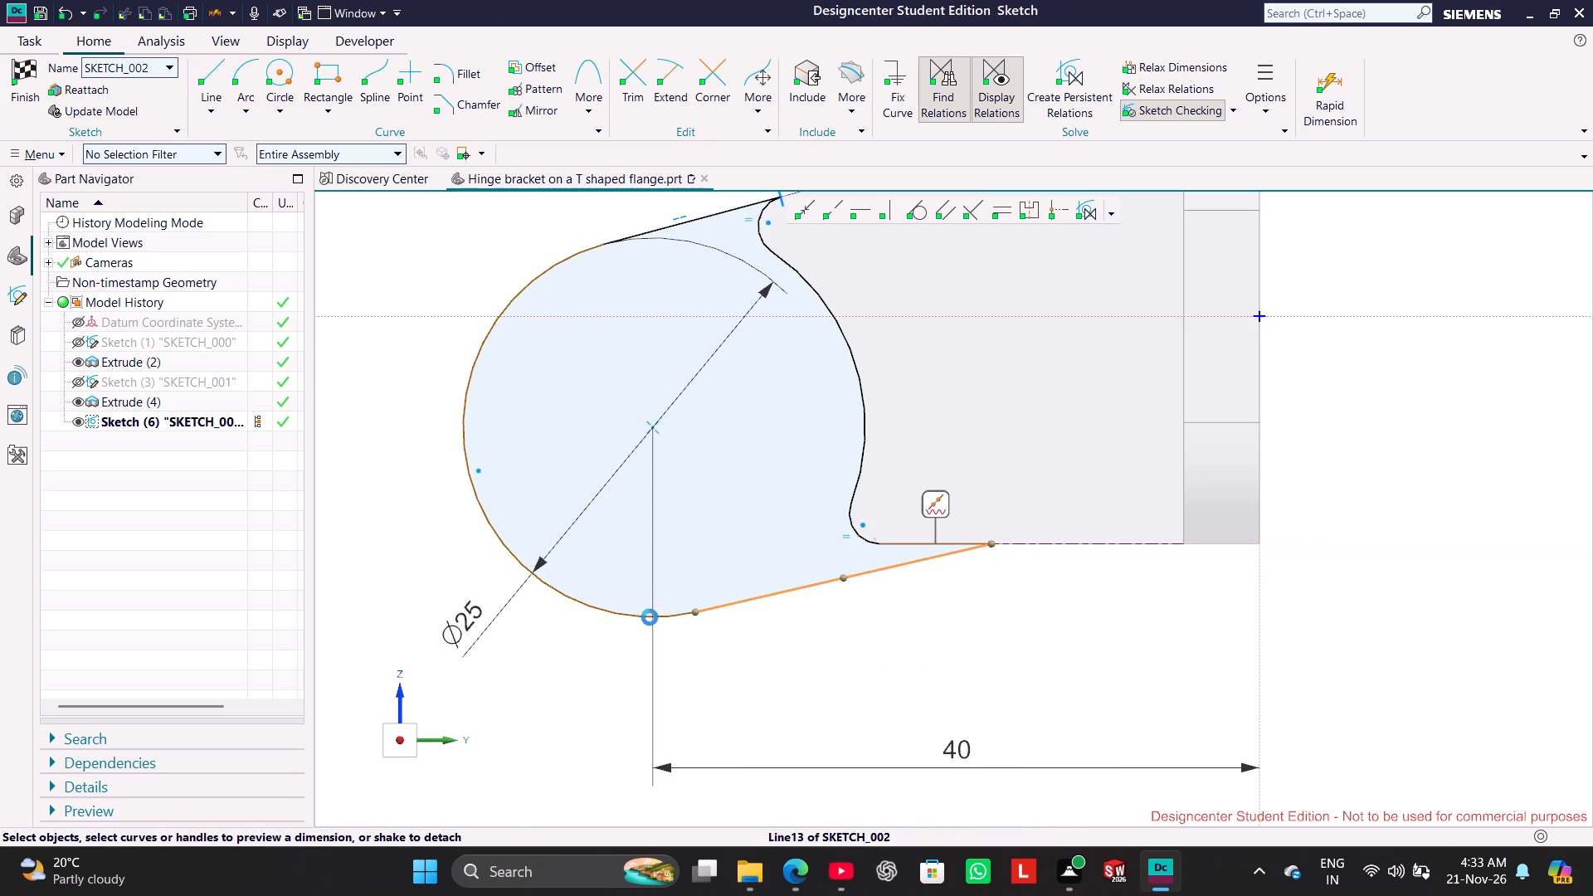
pyautogui.click(627, 615)
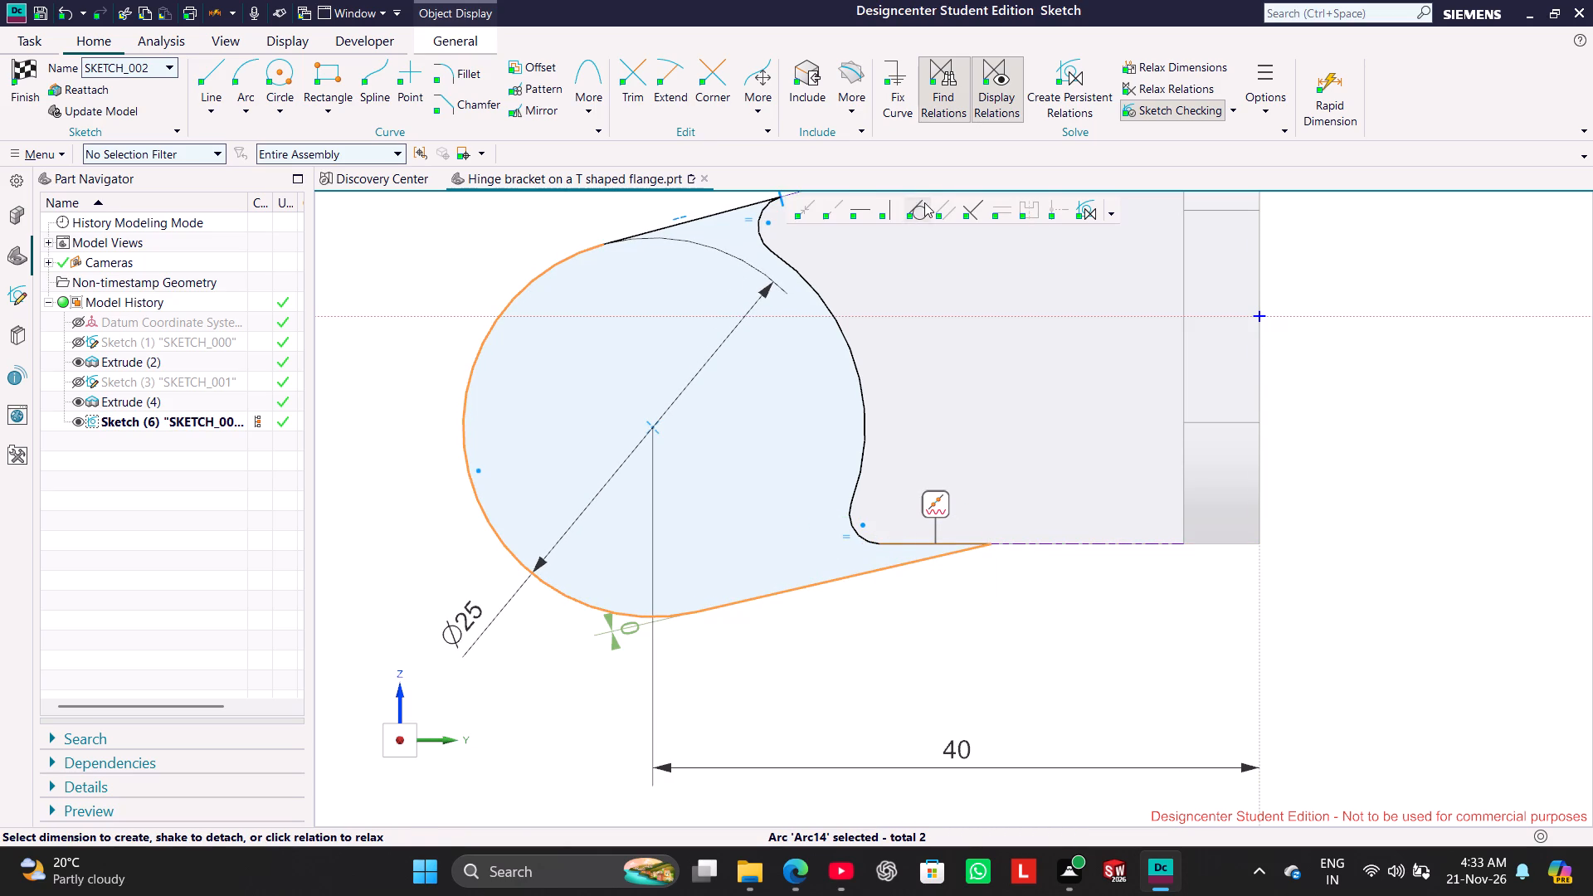
pyautogui.click(924, 202)
pyautogui.click(437, 303)
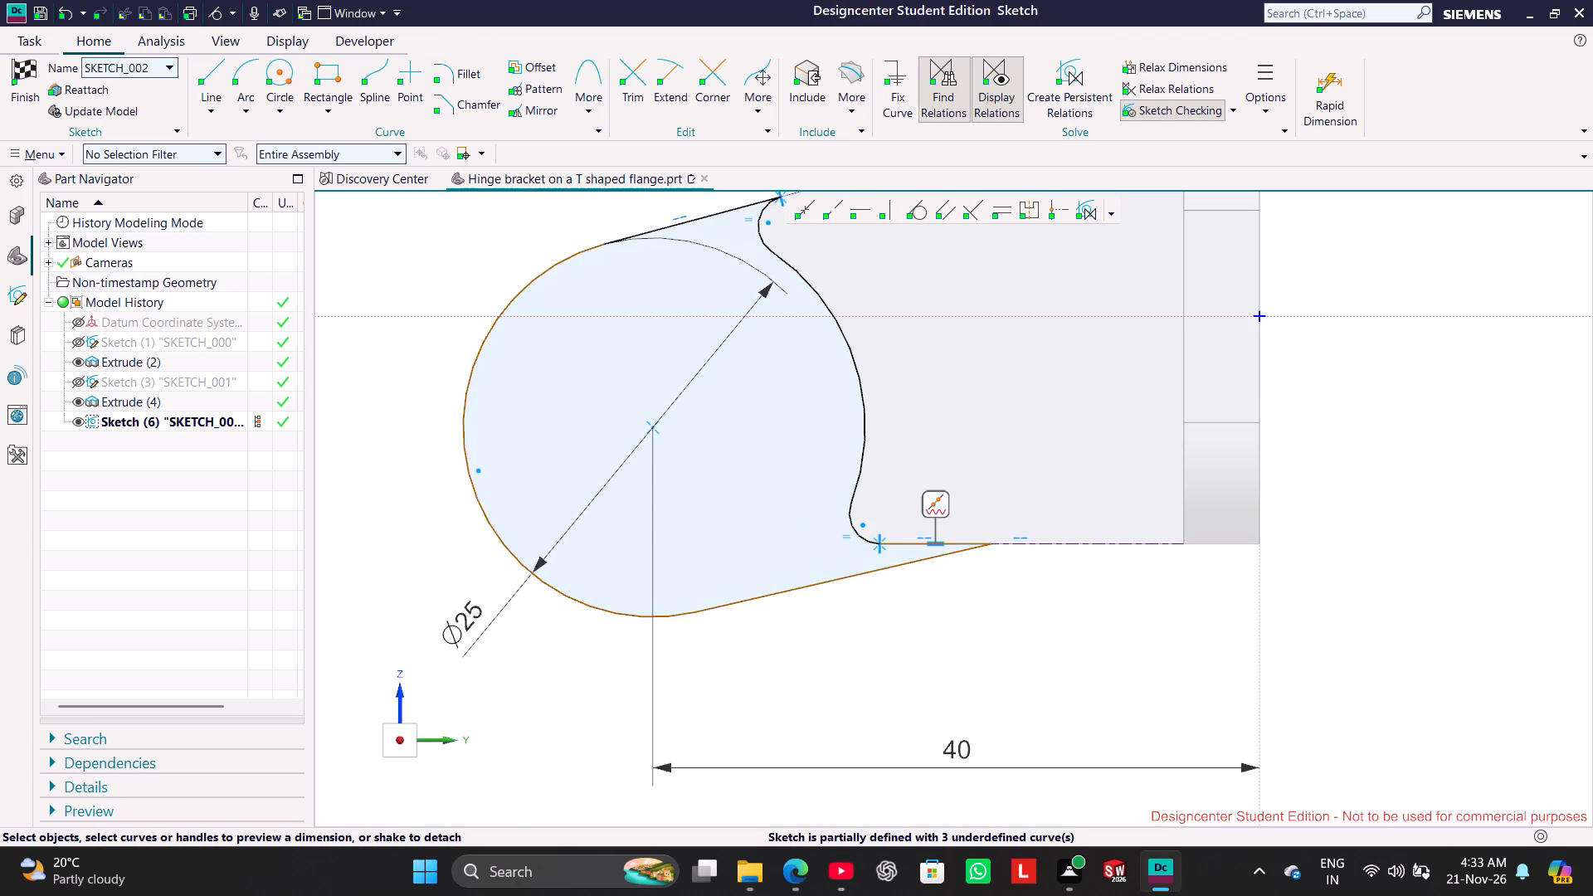
# Move the lower tangent line's corner along the bracket's bottom edge to just short of the flange.
pyautogui.moveTo(989, 544); pyautogui.dragTo(986, 621)
pyautogui.click(897, 631)
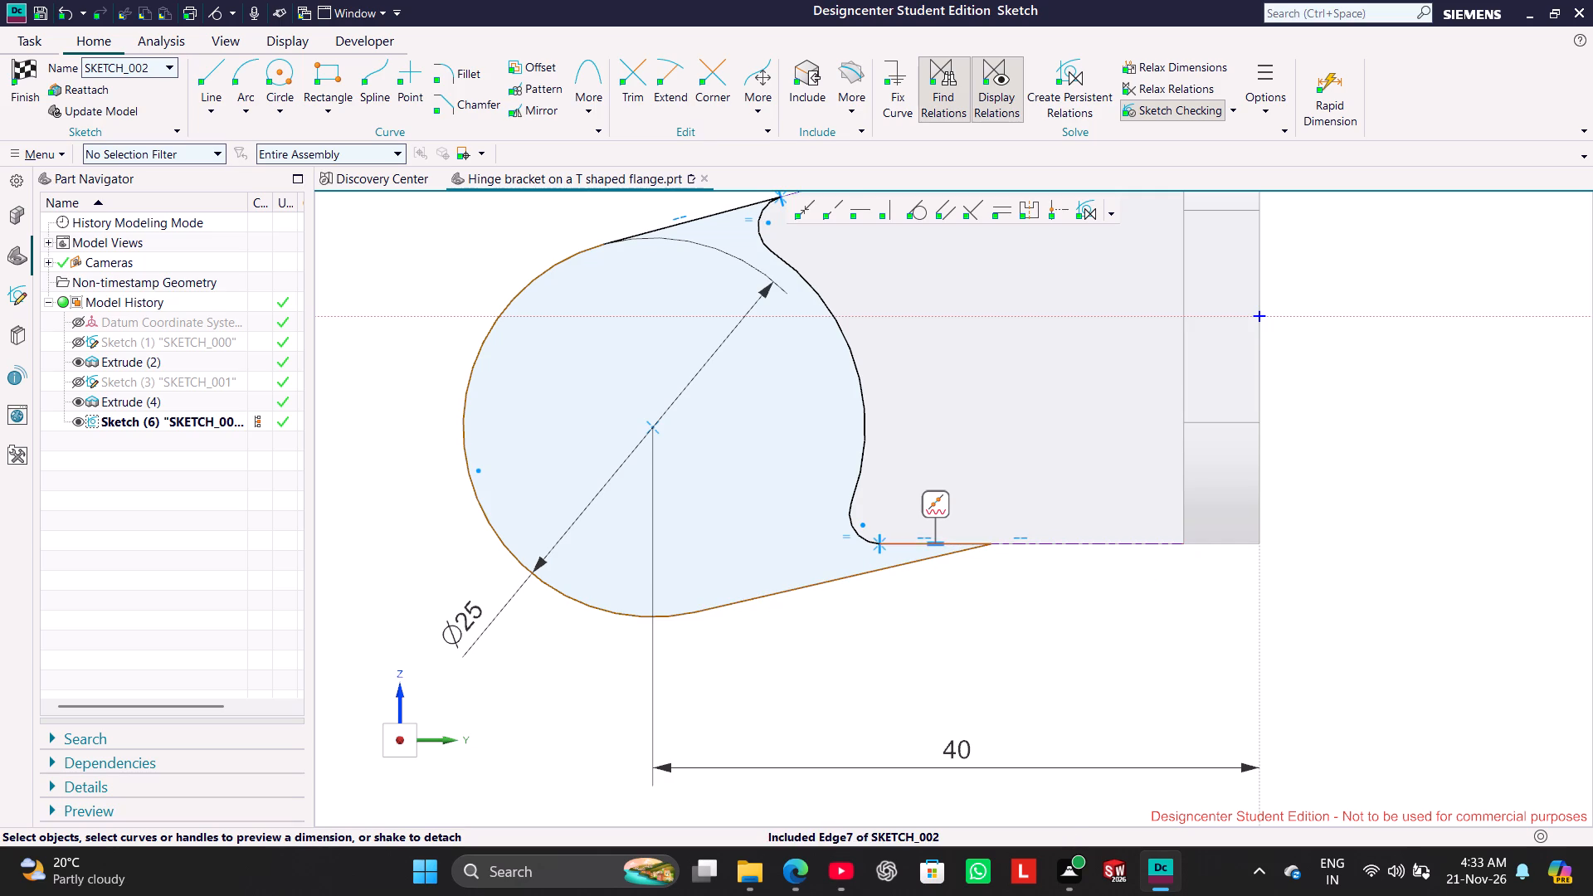
pyautogui.moveTo(983, 544); pyautogui.dragTo(1125, 673)
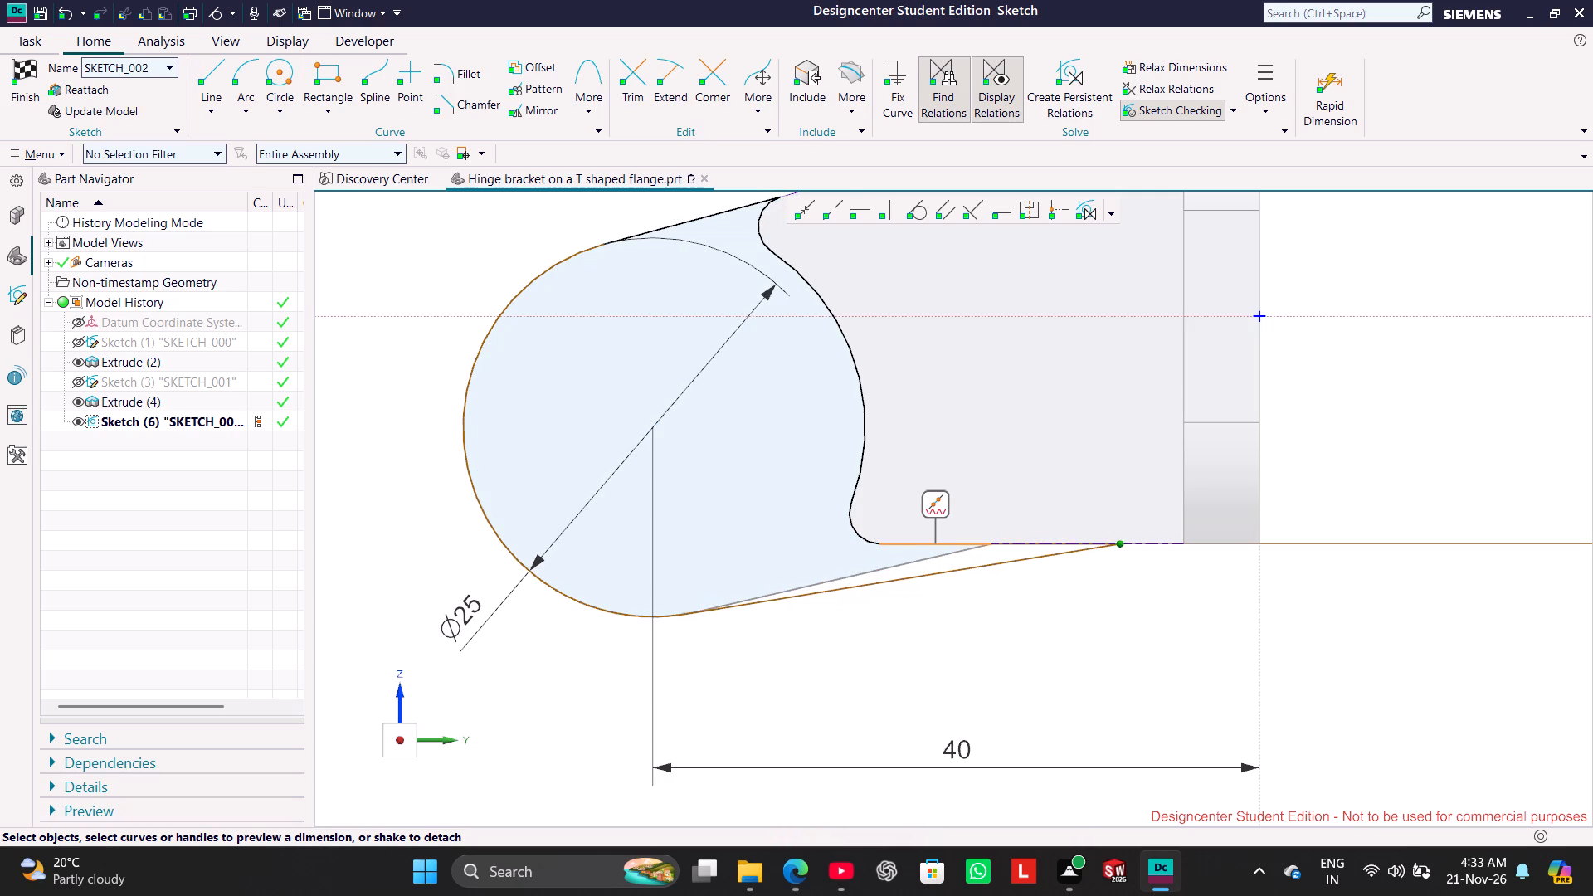
pyautogui.moveTo(1125, 673); pyautogui.dragTo(1114, 728)
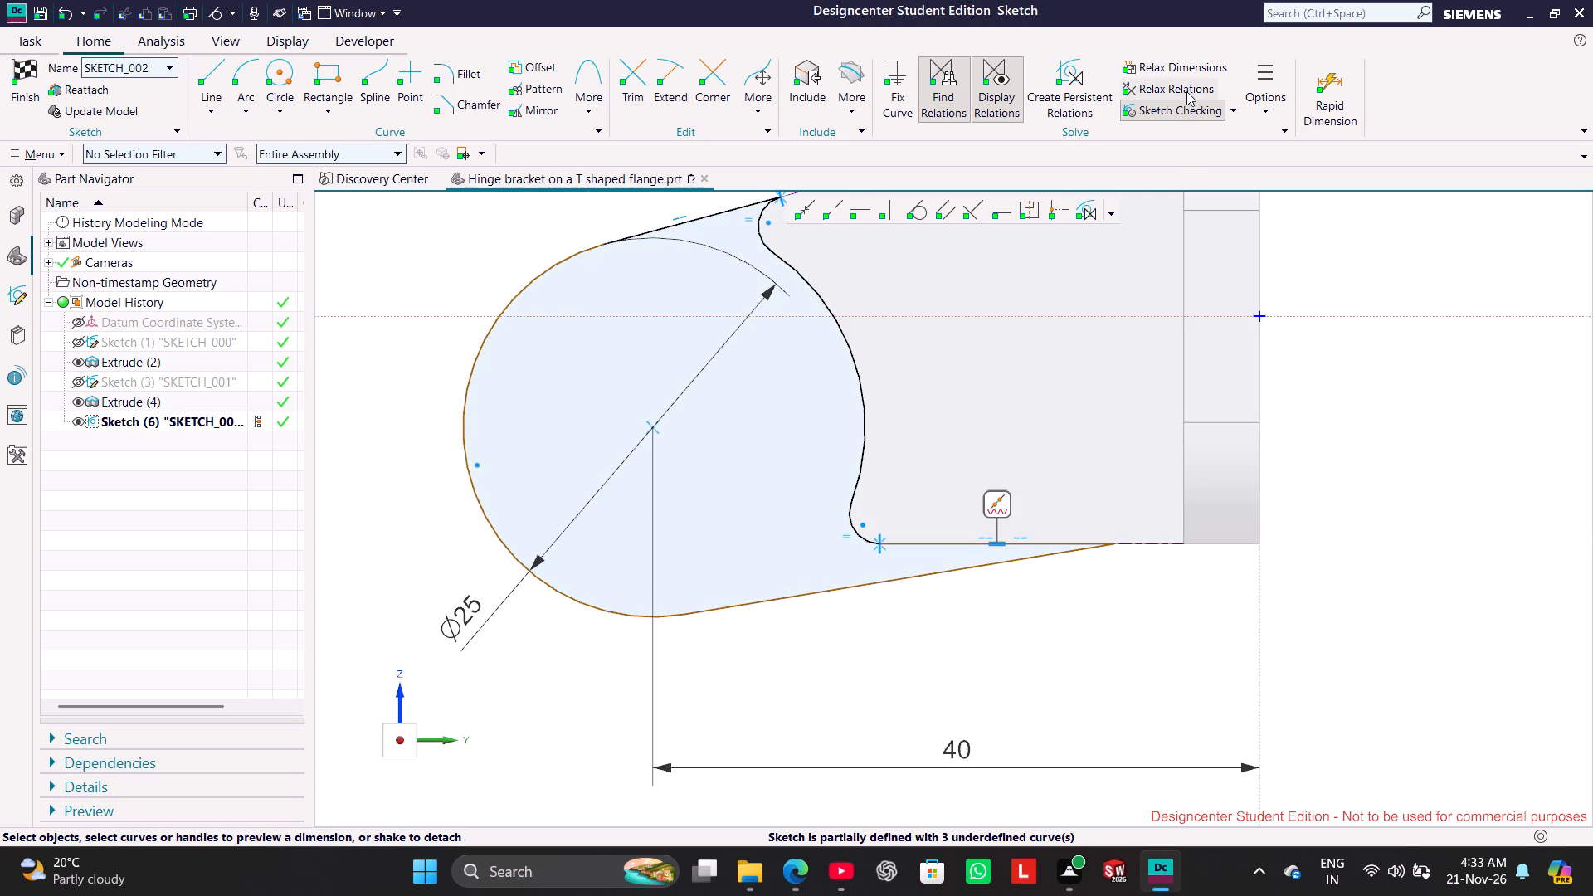
# Turn off Sketch Checking for the hinge profile sketch.
pyautogui.click(1174, 110)
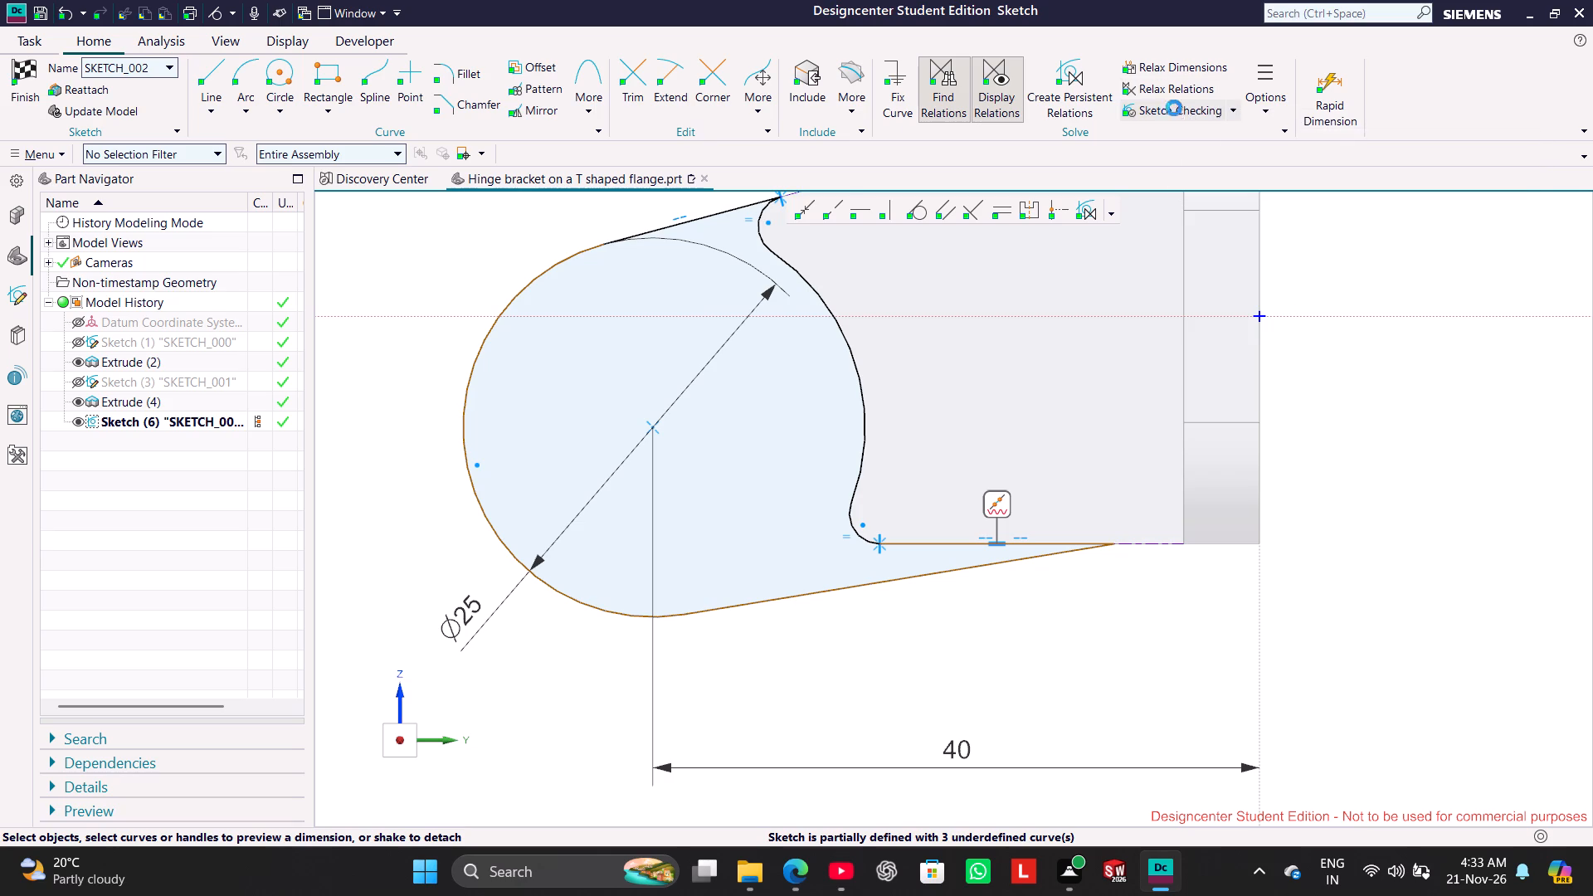
pyautogui.click(1174, 108)
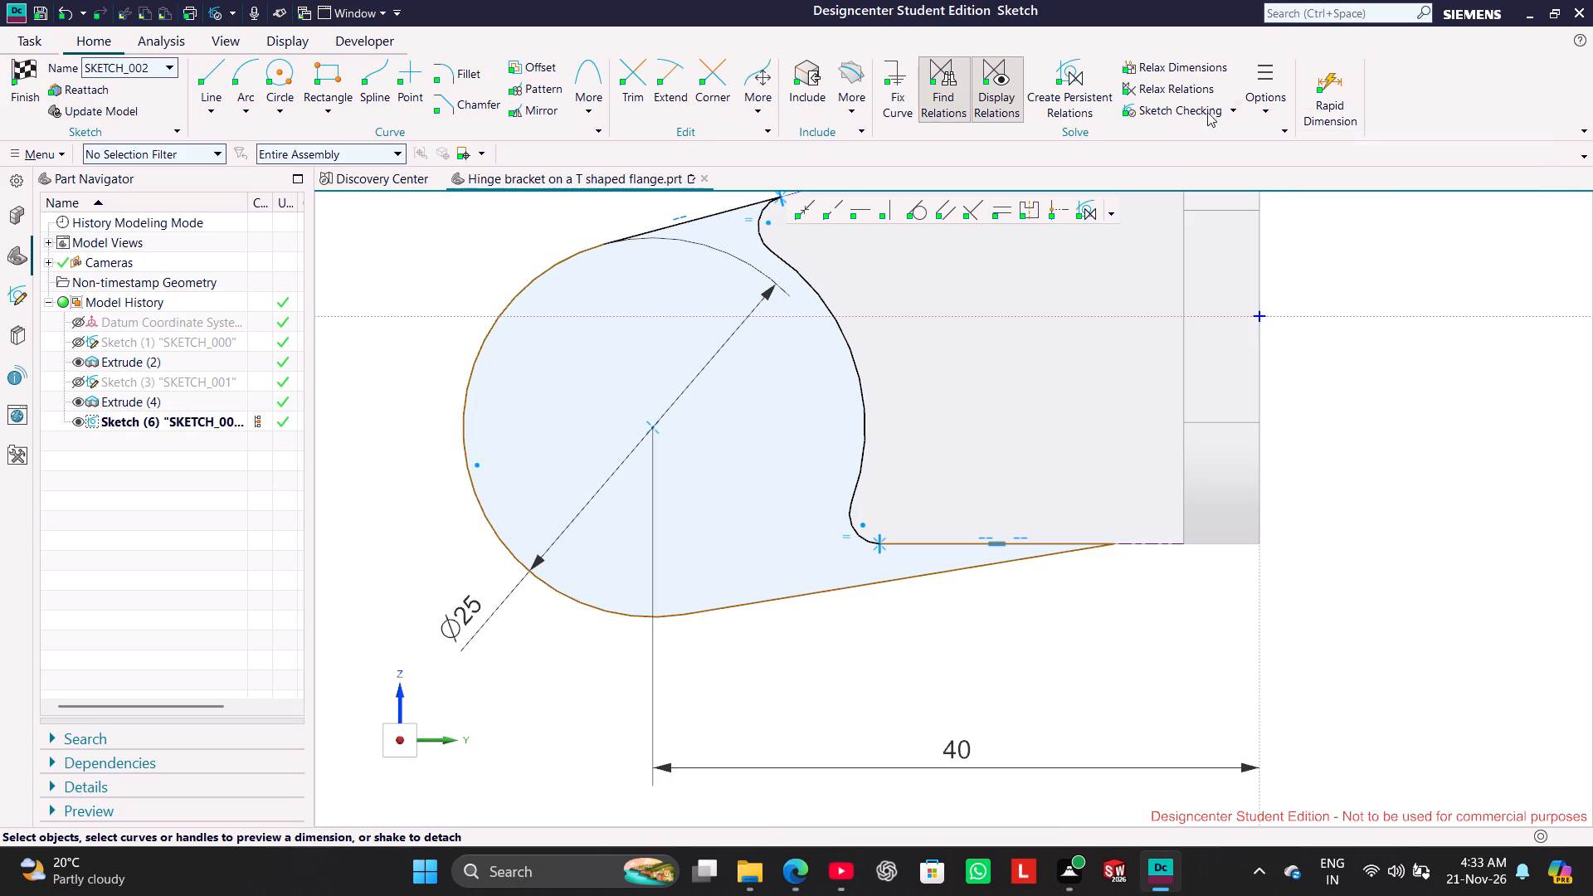
pyautogui.click(1200, 112)
pyautogui.click(1234, 110)
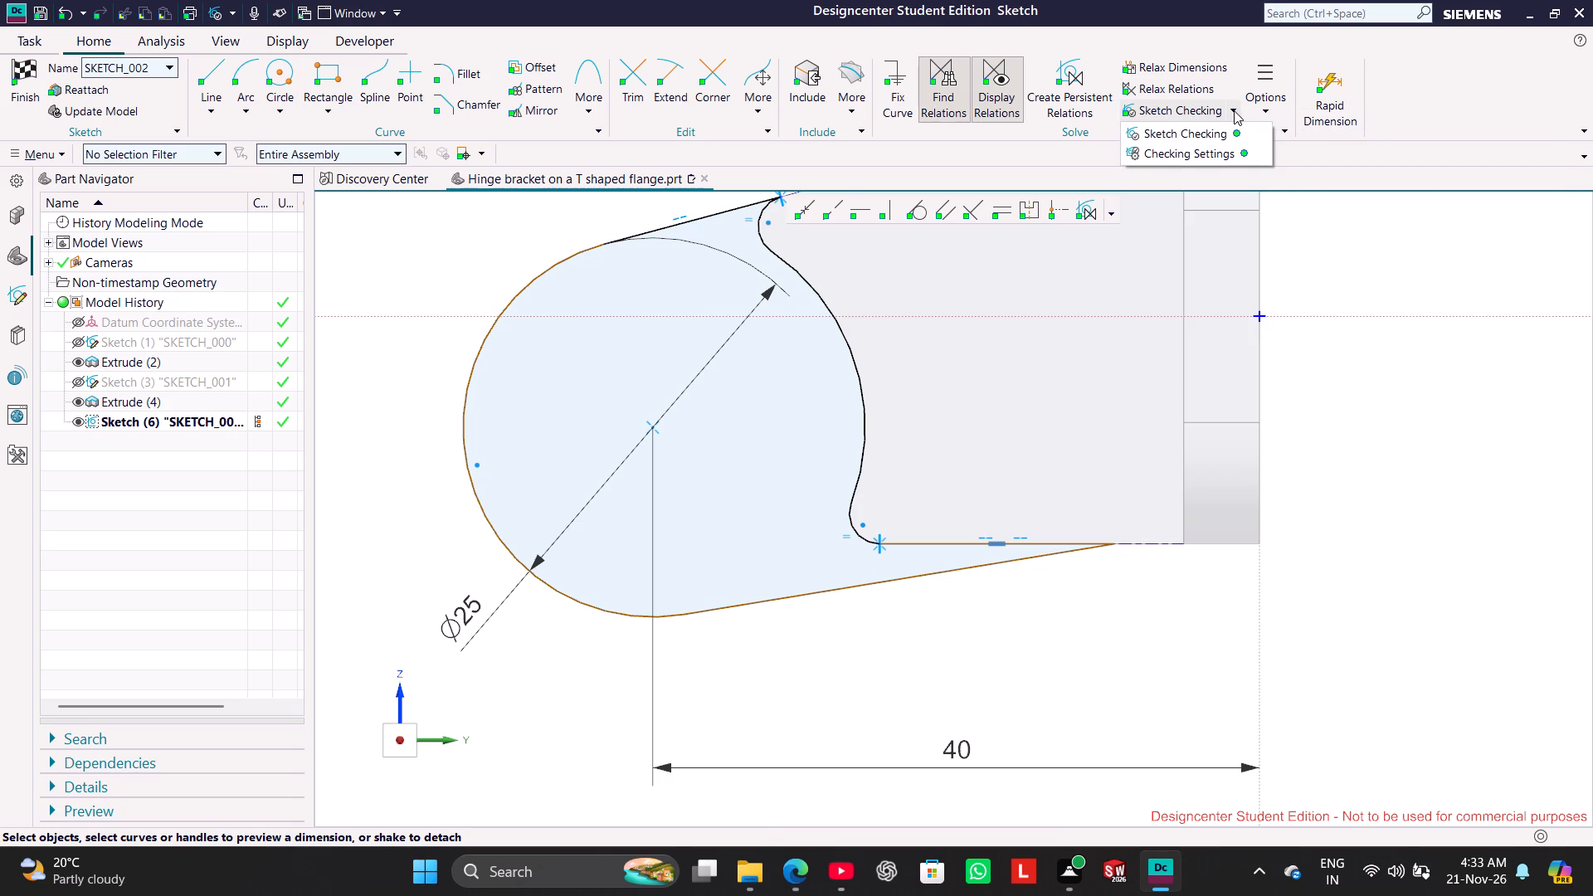
pyautogui.click(1348, 422)
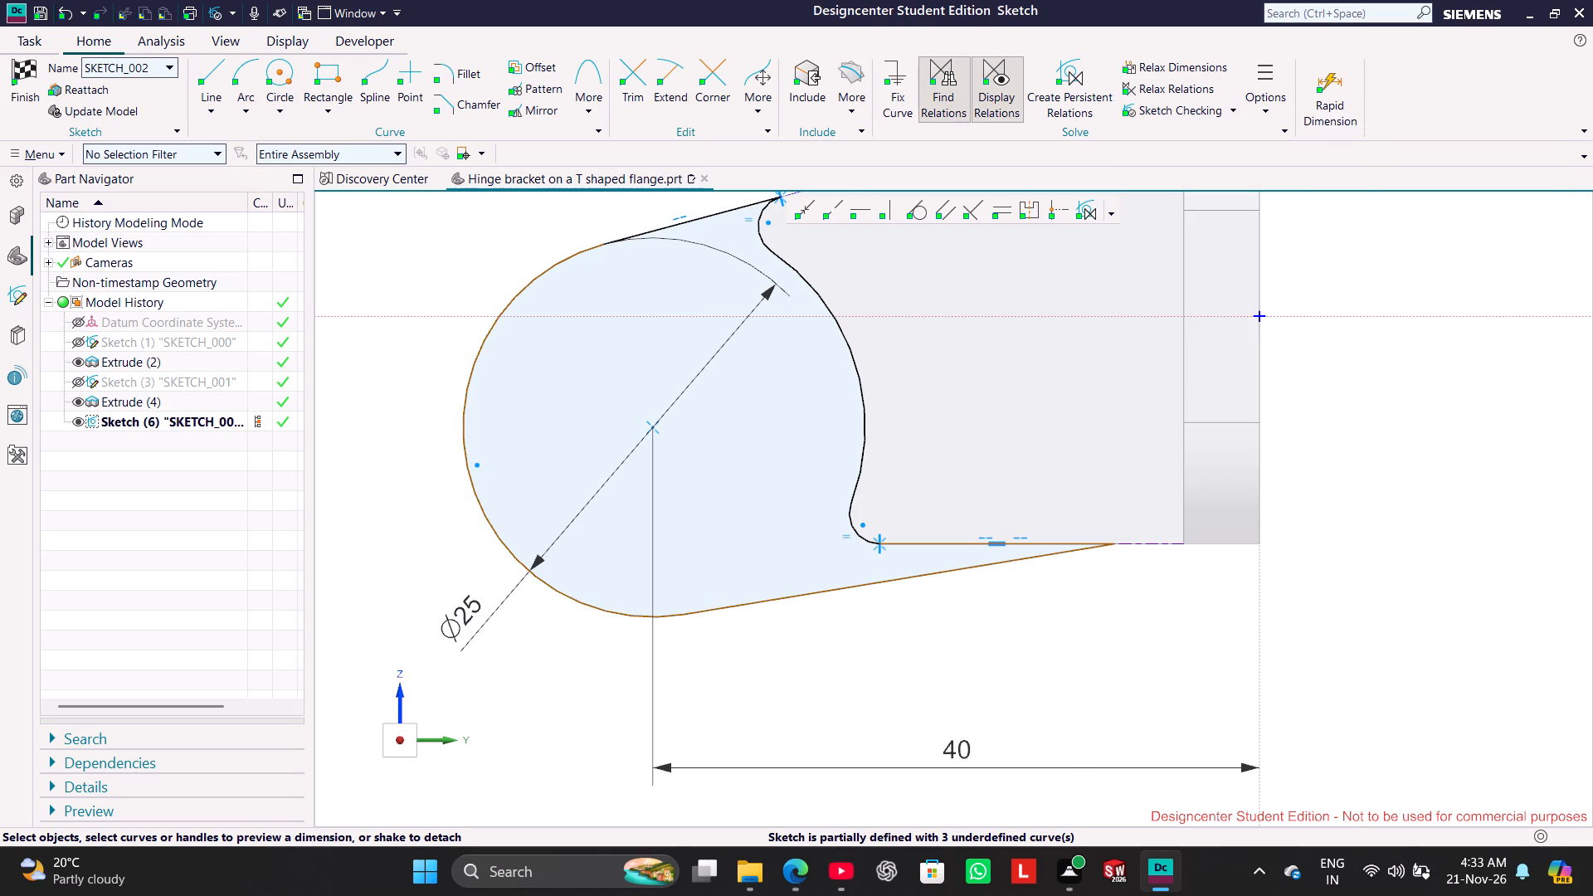
# Pull the bottom of the hinge arc upward to test whether it can still move.
pyautogui.moveTo(662, 616); pyautogui.dragTo(689, 552)
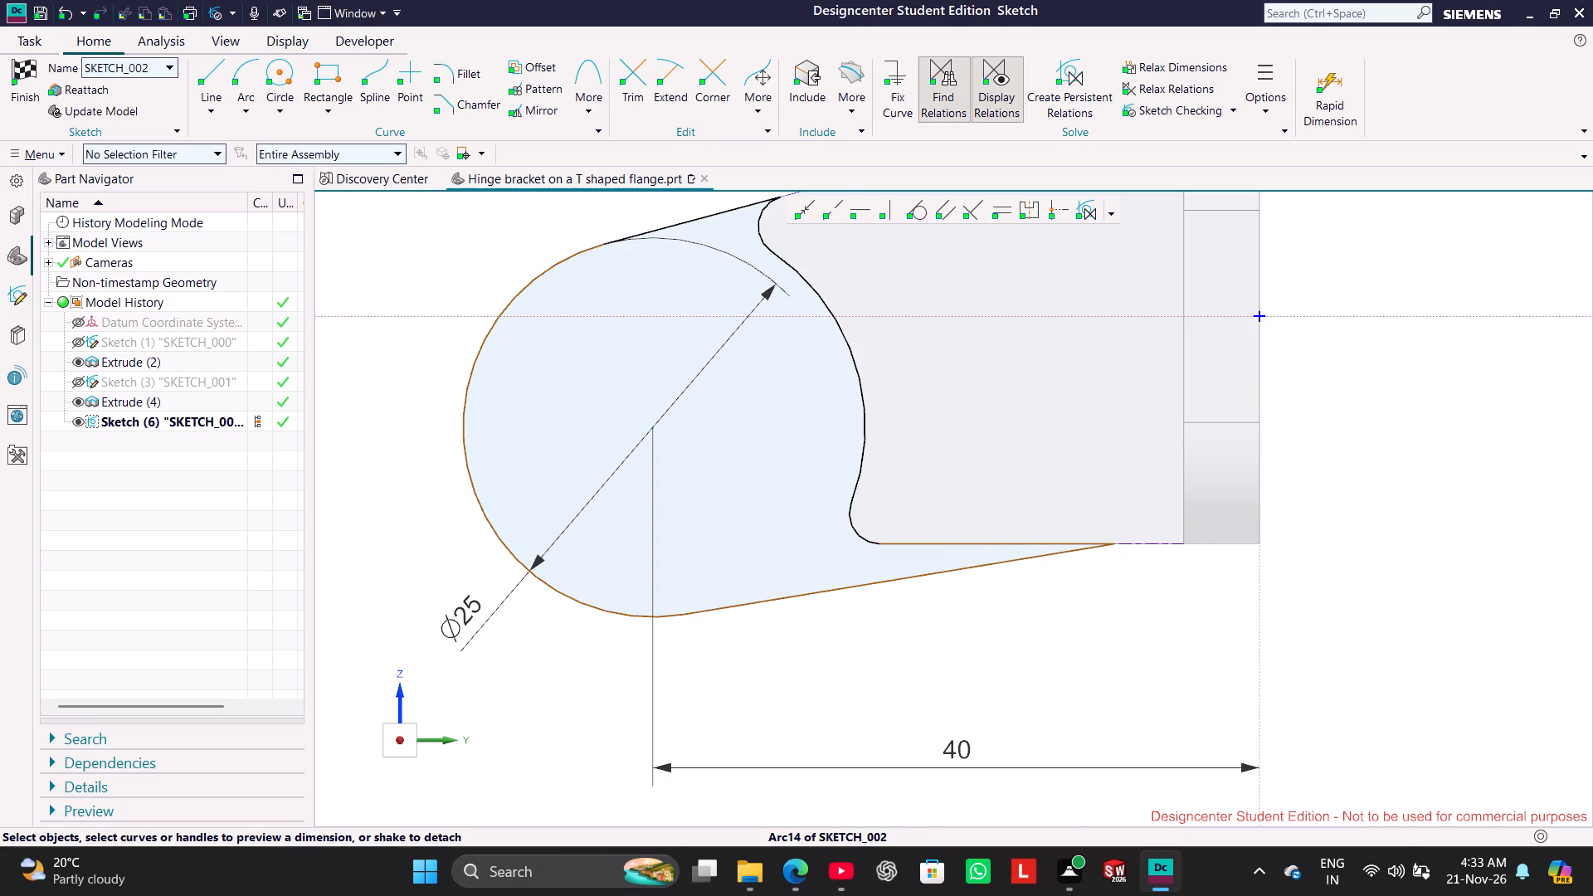
pyautogui.moveTo(689, 552); pyautogui.dragTo(690, 552)
pyautogui.moveTo(604, 618); pyautogui.dragTo(626, 577)
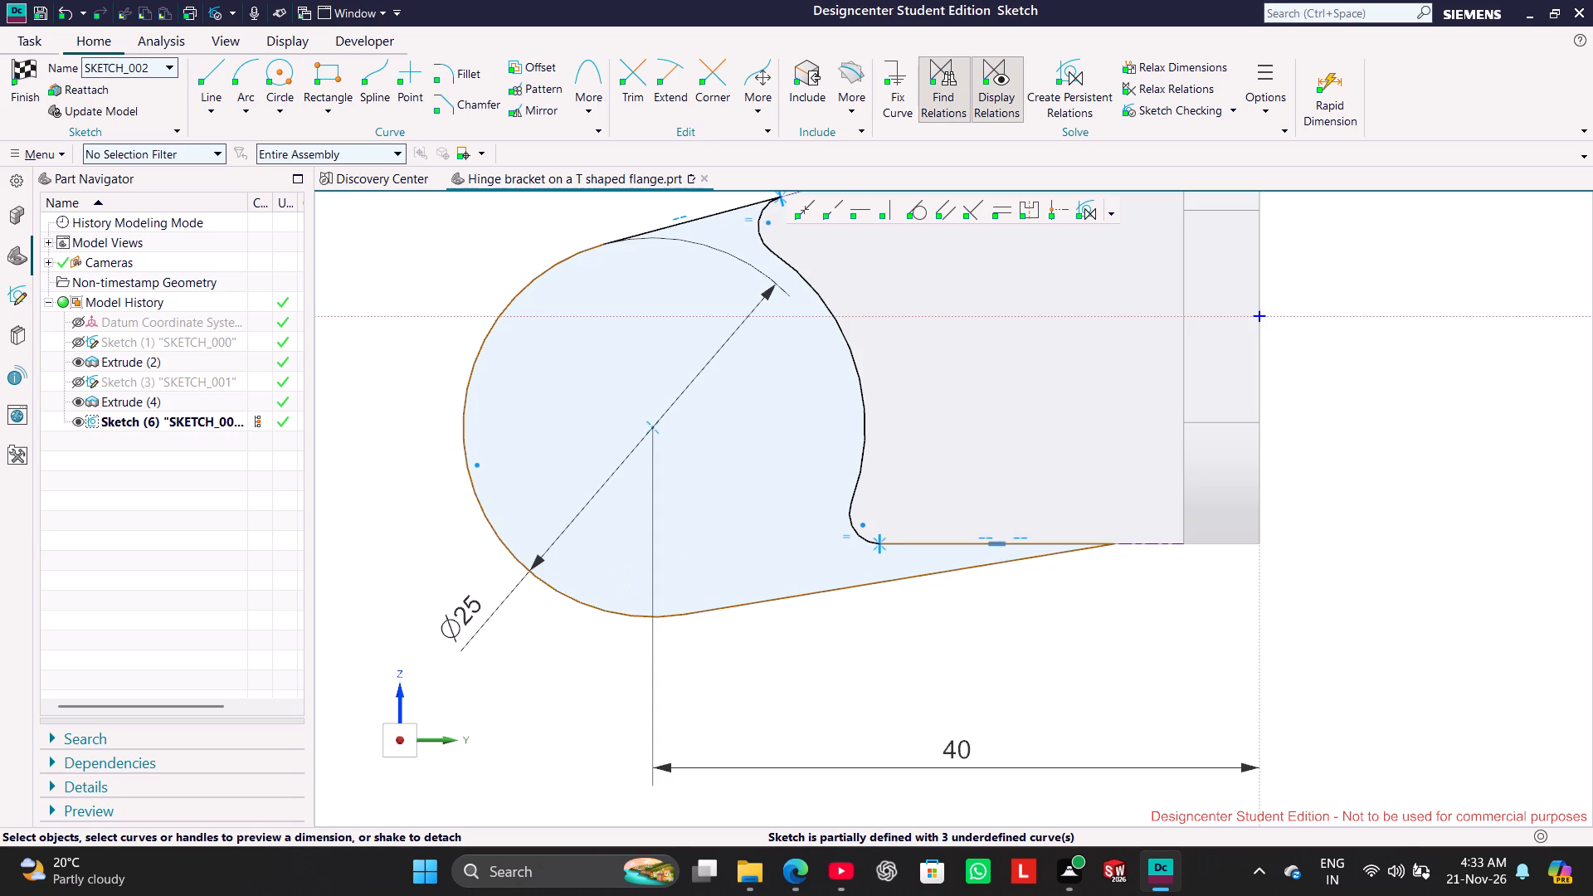
# Pull the lower tangent line downward to test whether it can still move.
pyautogui.moveTo(723, 606); pyautogui.dragTo(729, 650)
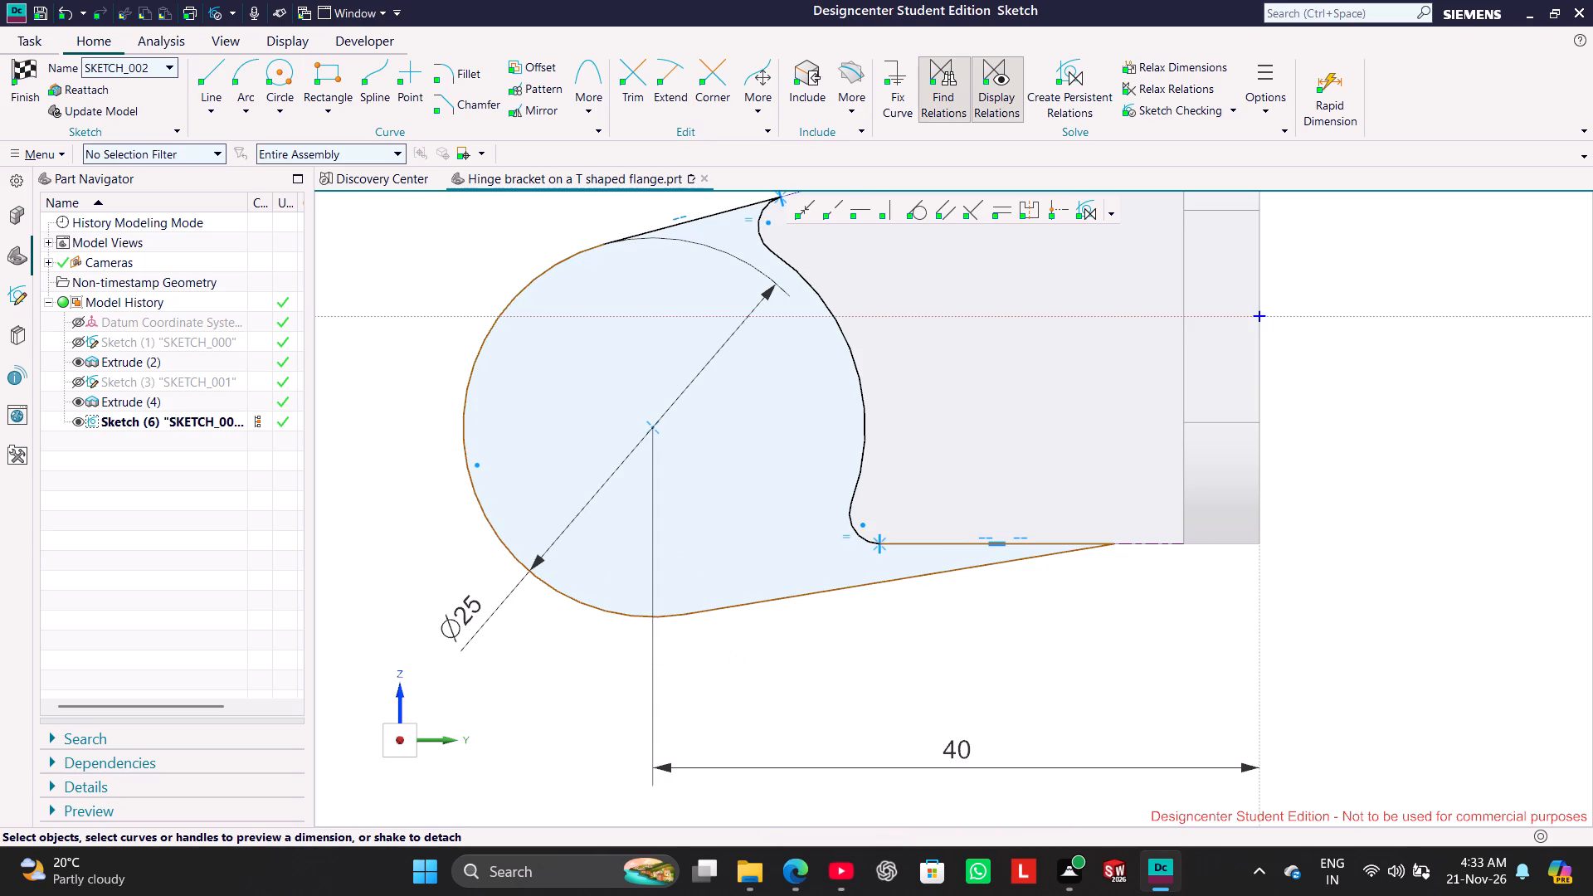
# Make the lower tangent line of the hinge profile parallel to the bracket's upper sloped edge.
pyautogui.scroll(-1, 1034, 332)
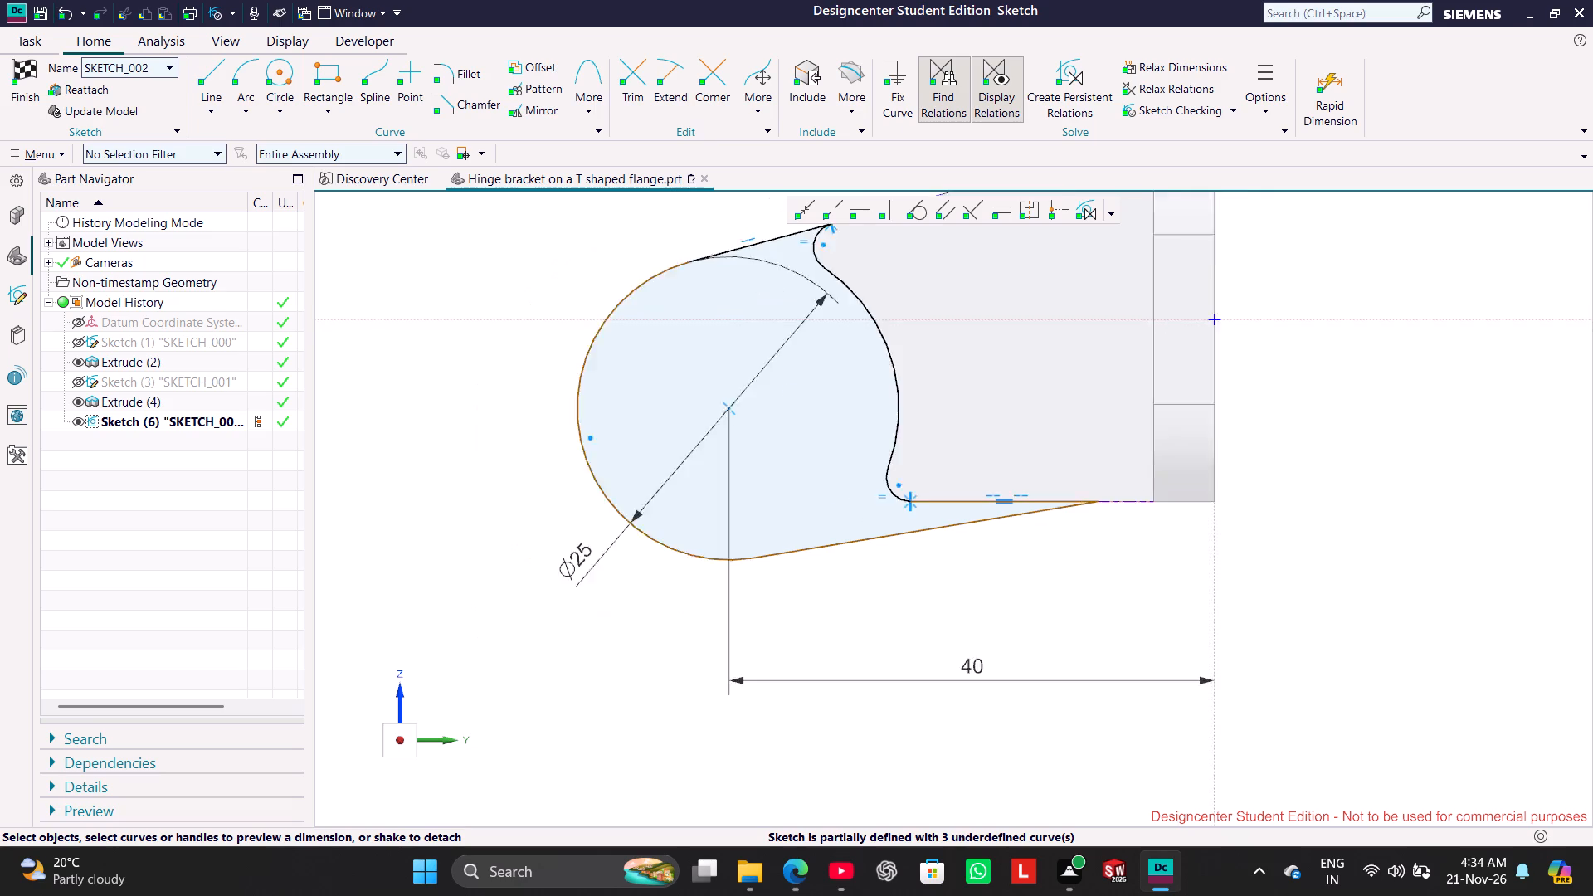
pyautogui.scroll(-2, 1034, 332)
pyautogui.keyDown('shift'); pyautogui.moveTo(1274, 260); pyautogui.dragTo(1274, 269, button='middle'); pyautogui.keyUp('shift')
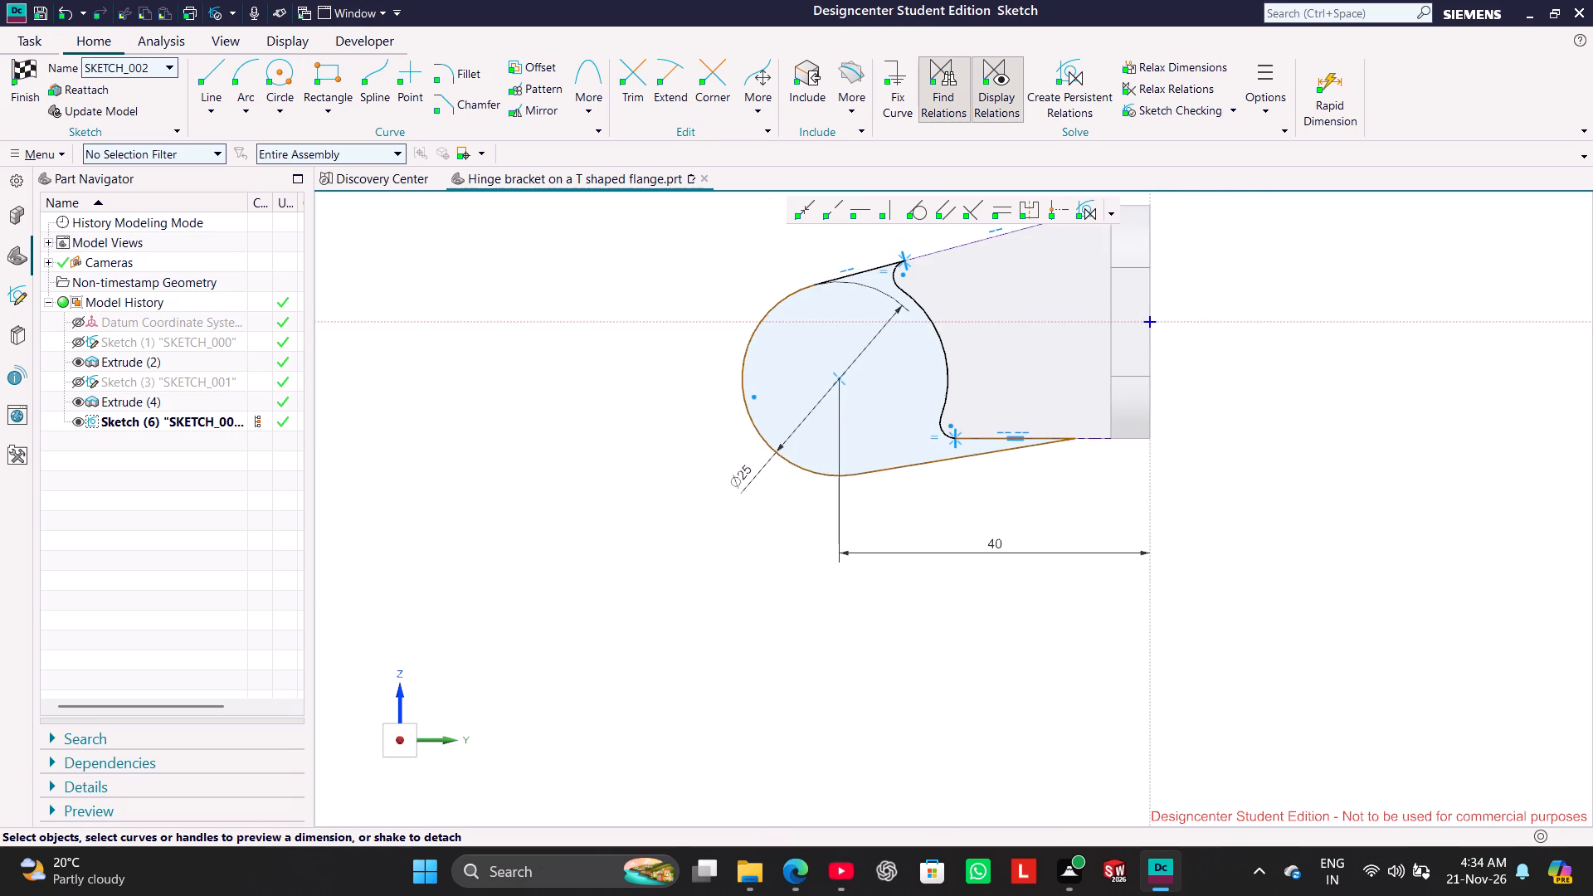
pyautogui.keyDown('shift'); pyautogui.moveTo(1274, 269); pyautogui.dragTo(1248, 373, button='middle'); pyautogui.keyUp('shift')
pyautogui.click(957, 358)
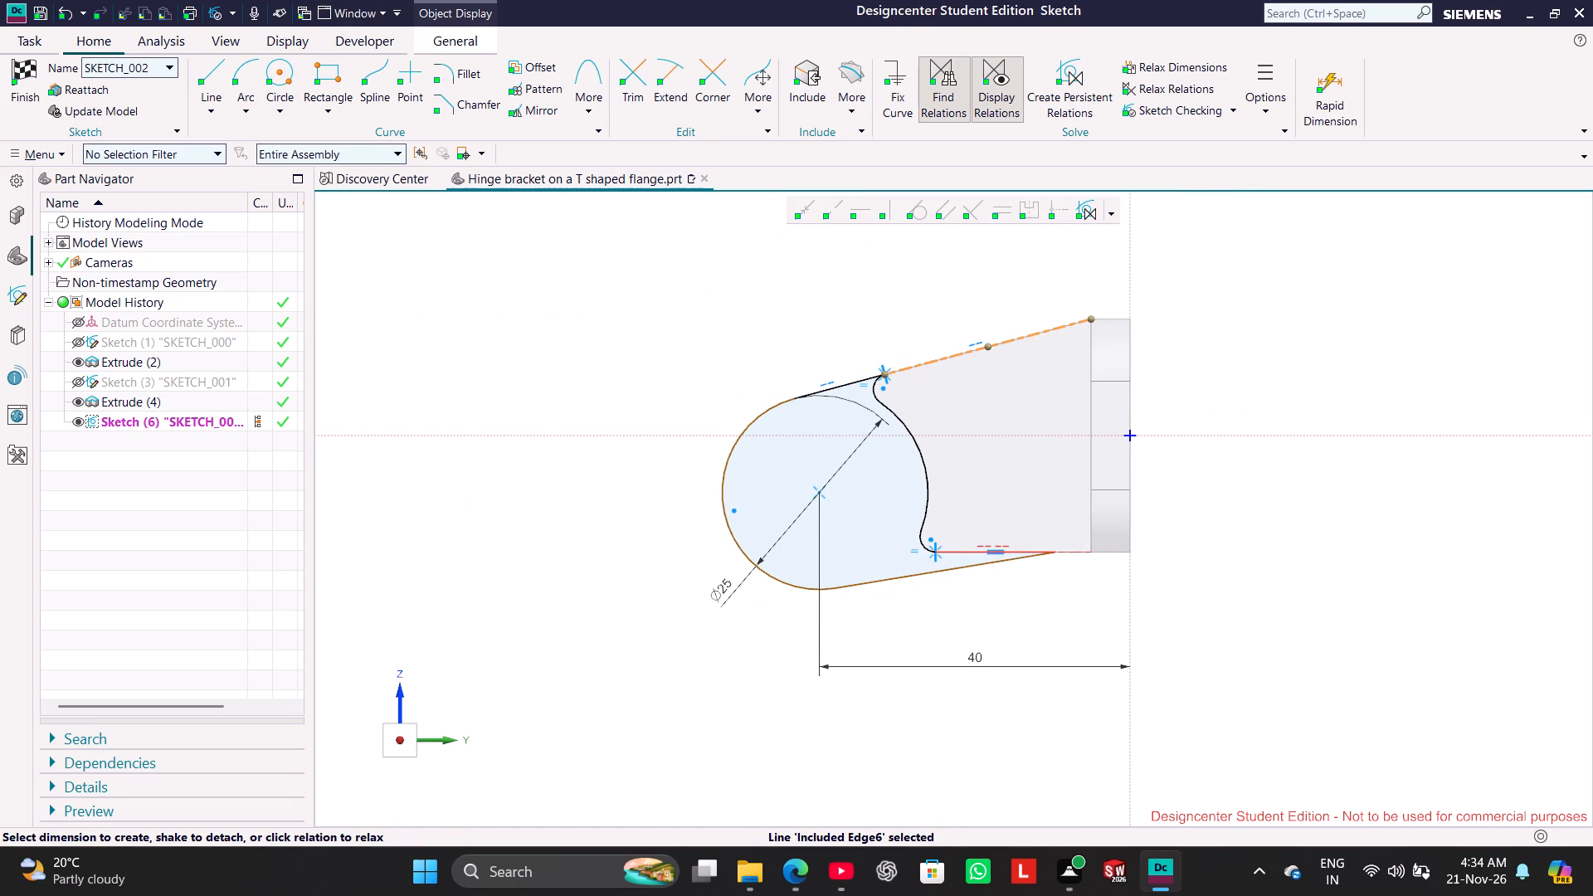
pyautogui.click(972, 567)
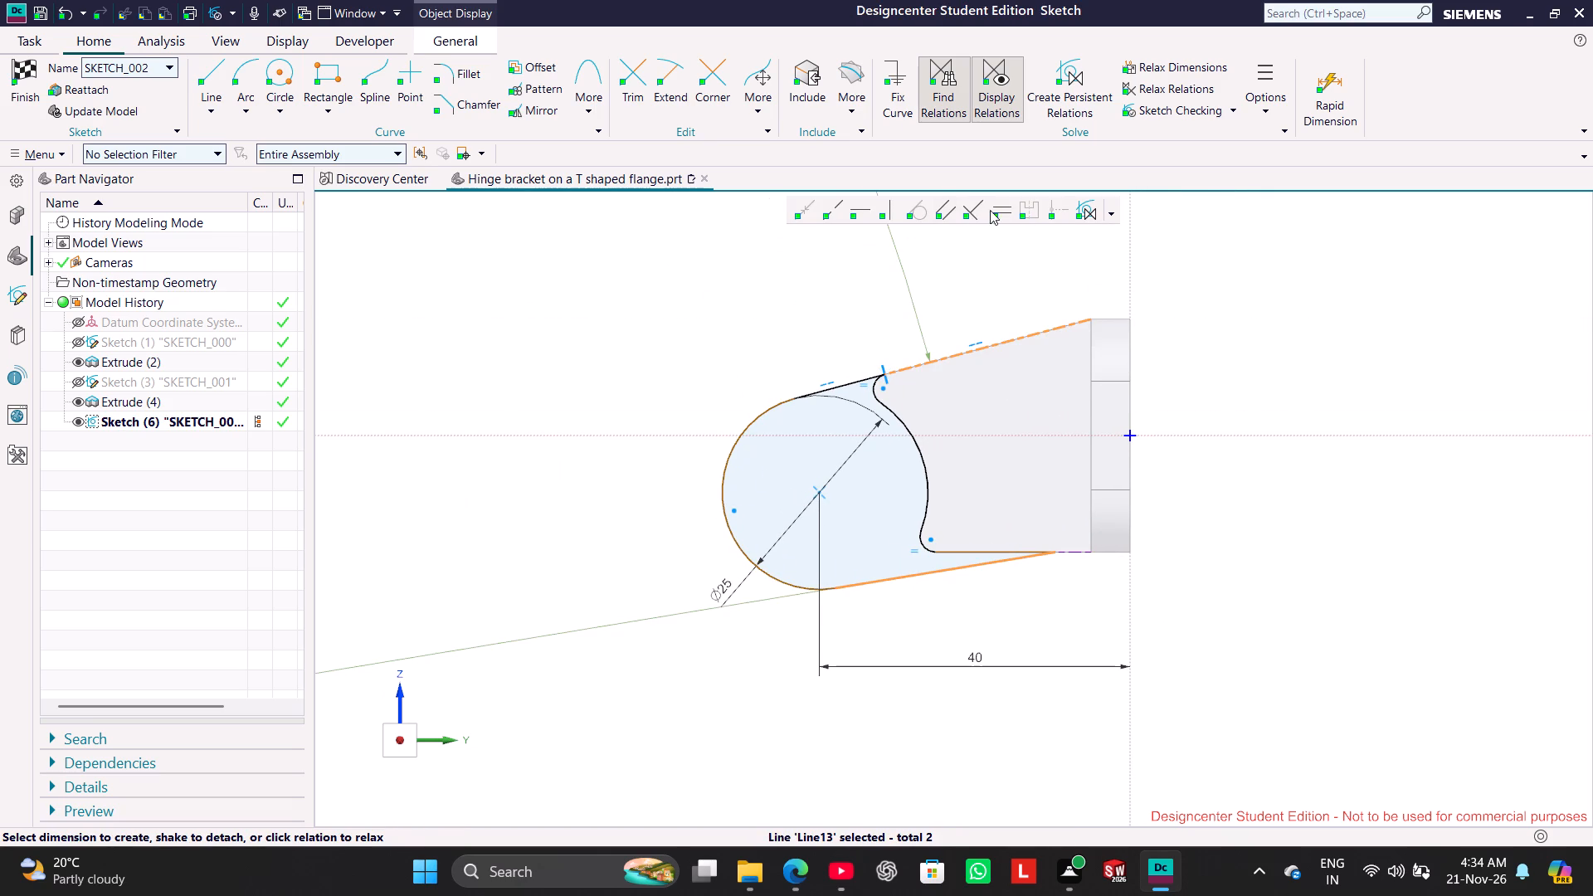
pyautogui.click(938, 204)
pyautogui.click(572, 368)
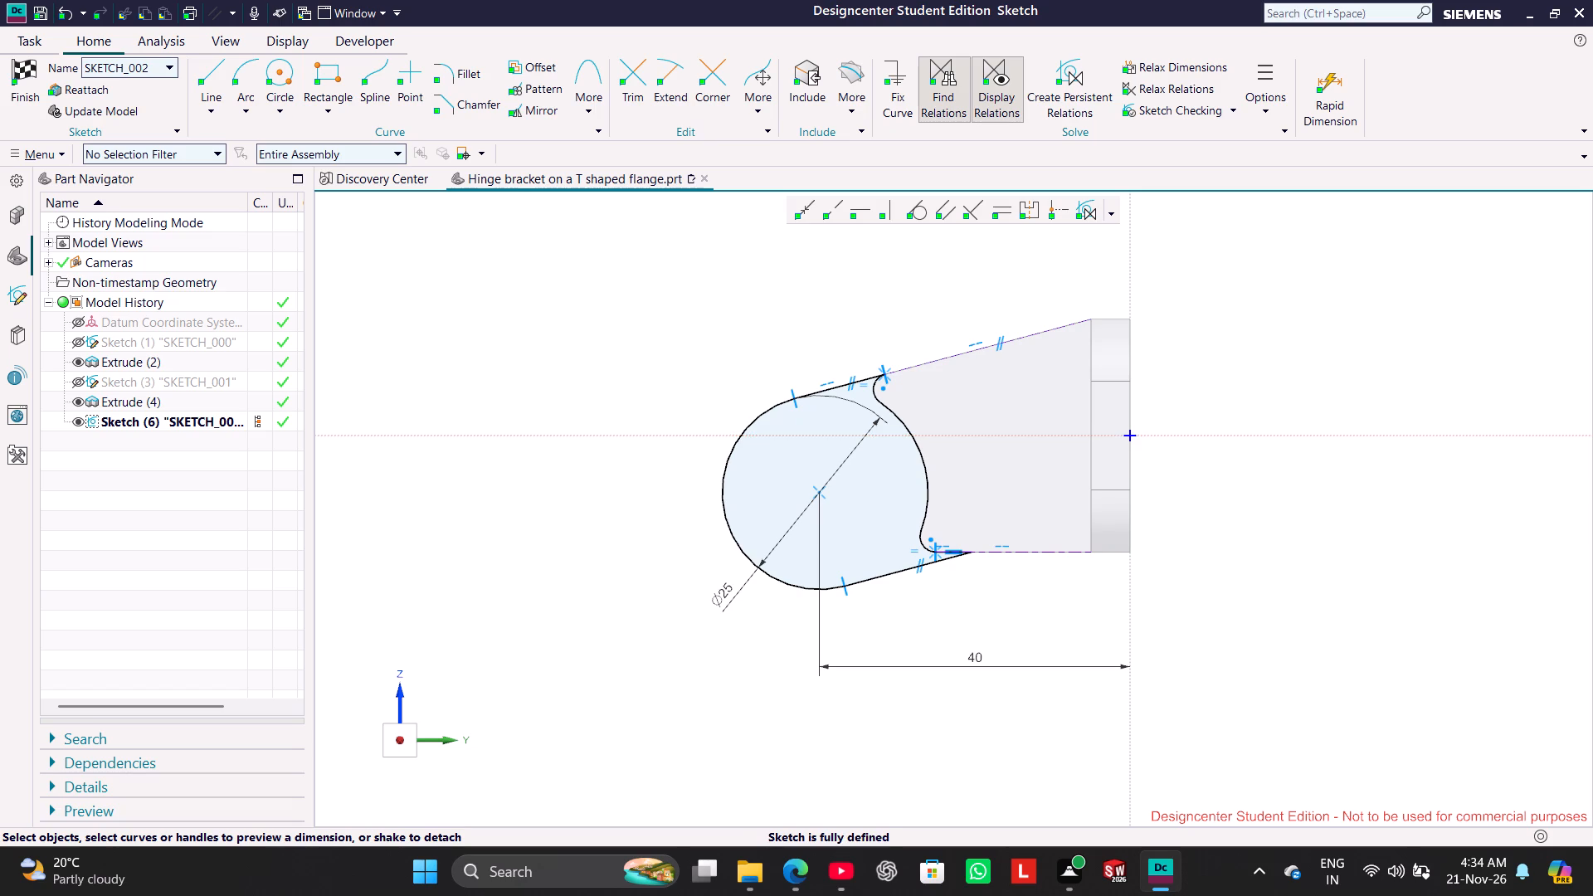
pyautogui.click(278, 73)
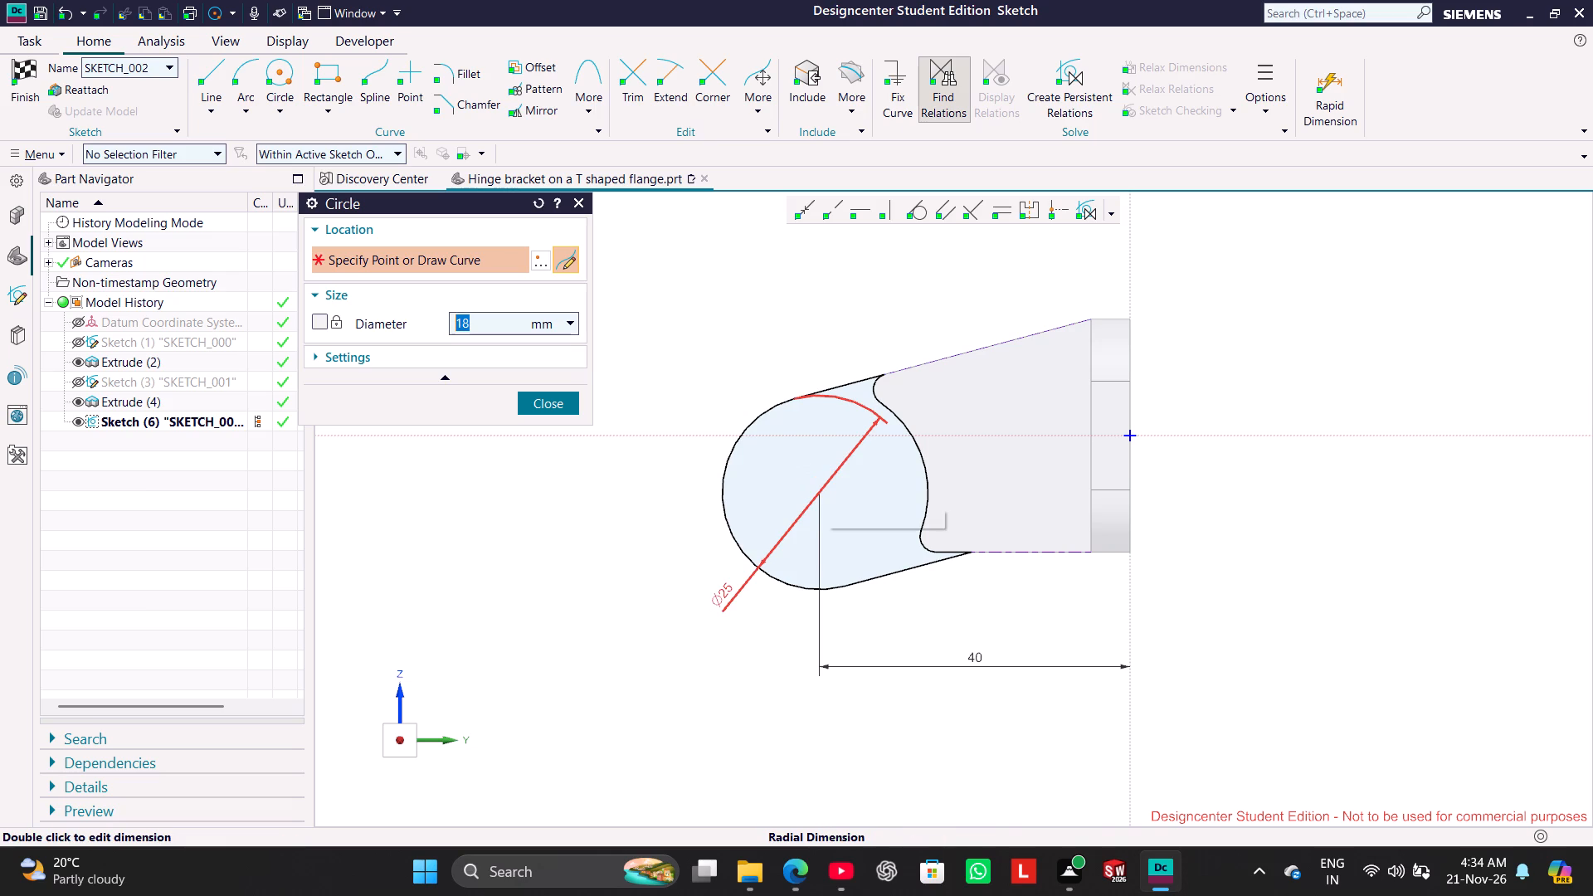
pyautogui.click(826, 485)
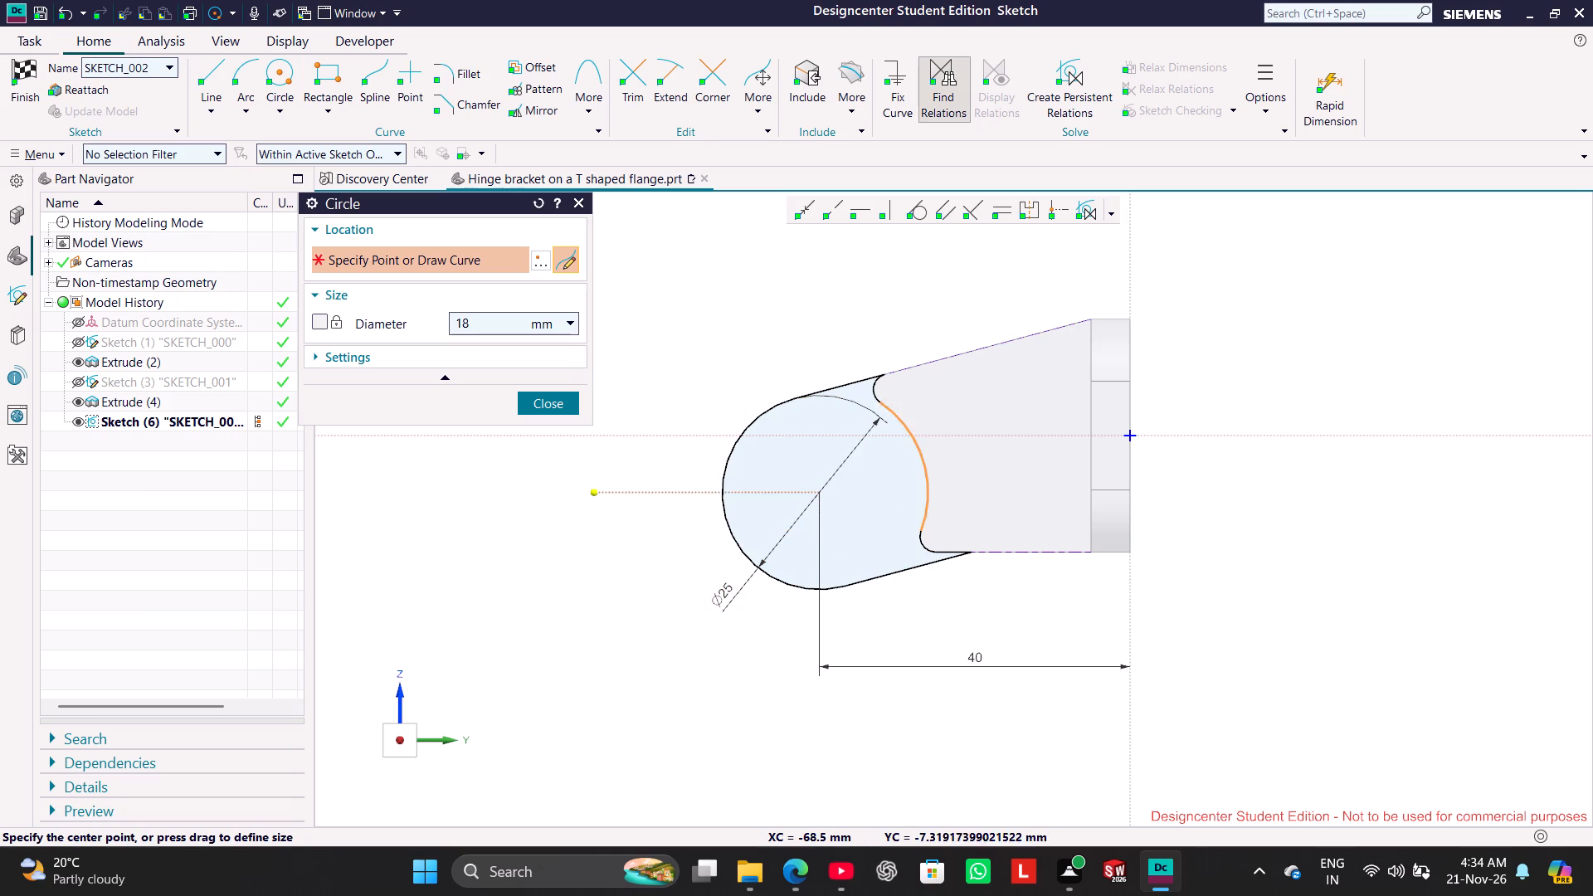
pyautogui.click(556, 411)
# Reposition the 25 mm diameter dimension so its label and leader clear the hinge arc's centre.
pyautogui.moveTo(744, 590); pyautogui.dragTo(649, 520)
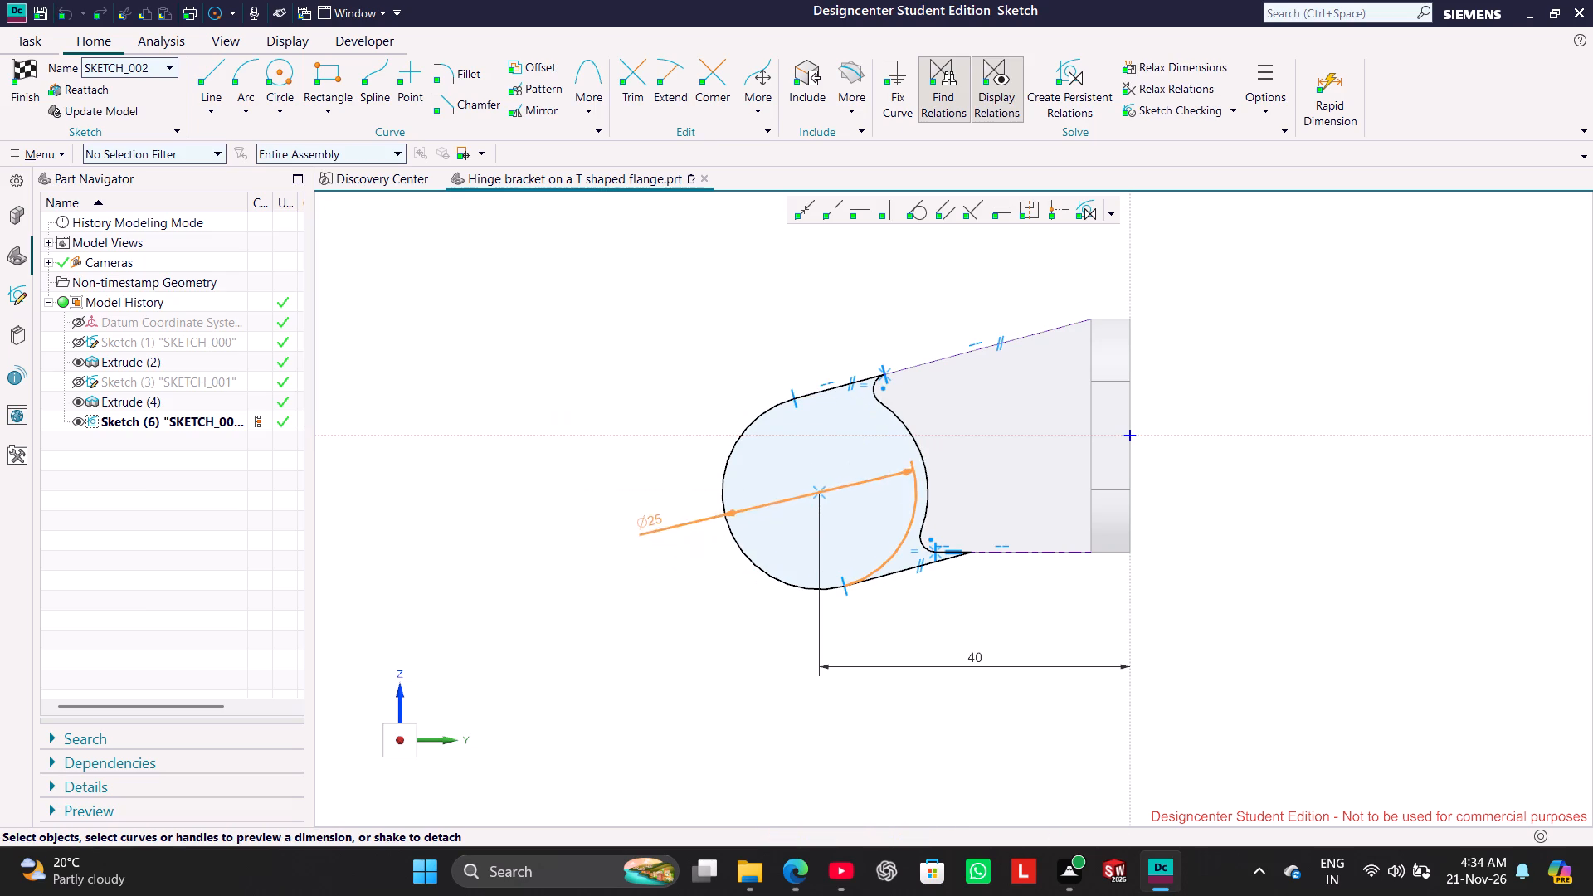
pyautogui.moveTo(649, 520); pyautogui.dragTo(676, 431)
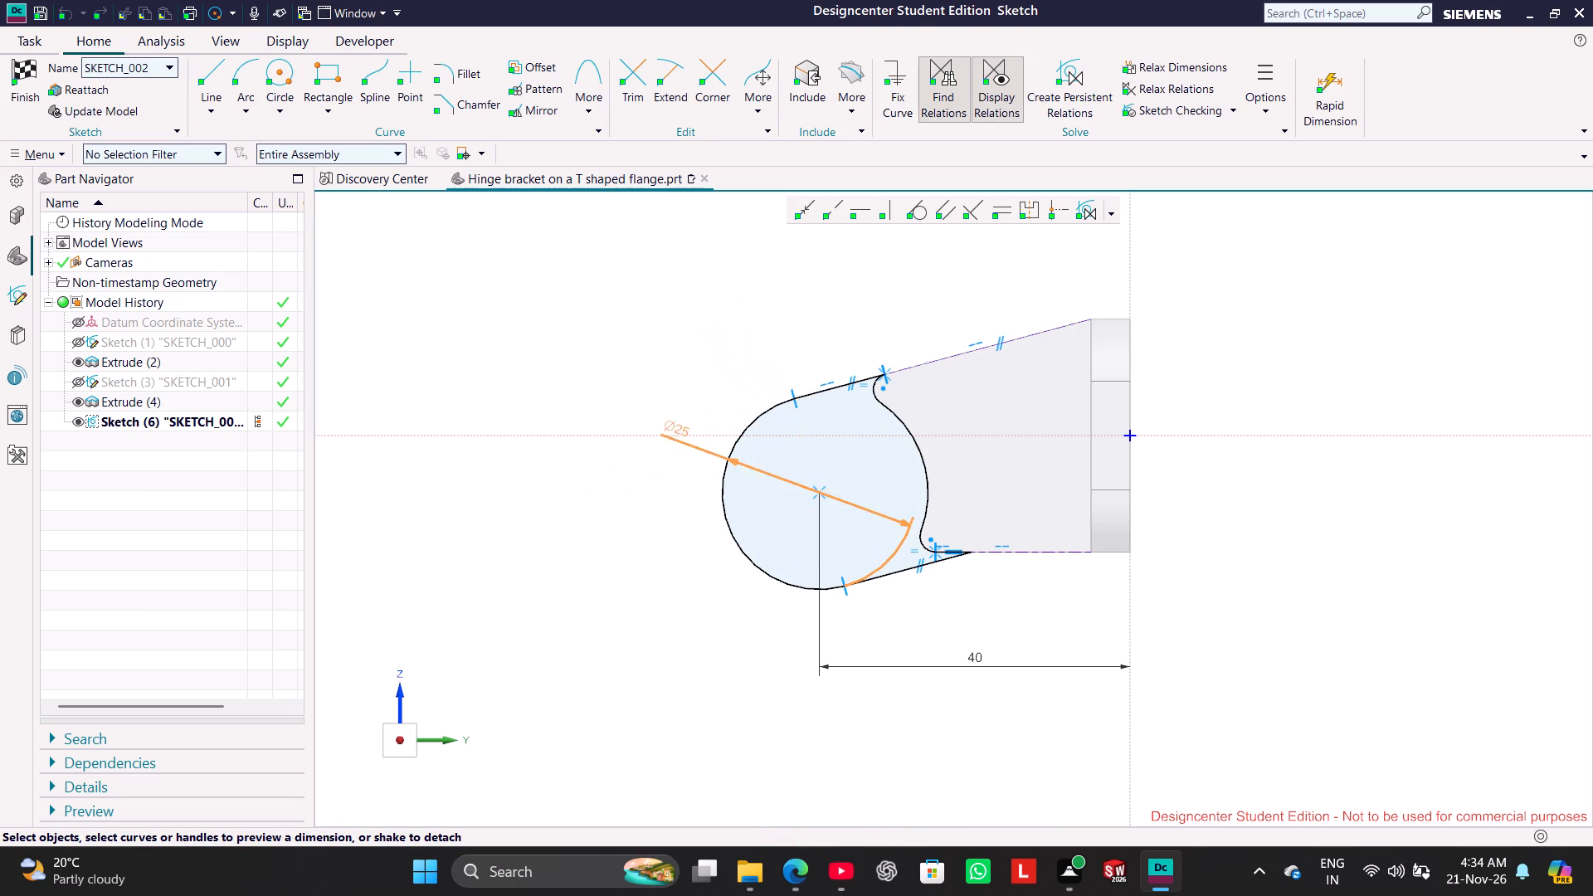
pyautogui.moveTo(676, 431); pyautogui.dragTo(703, 557)
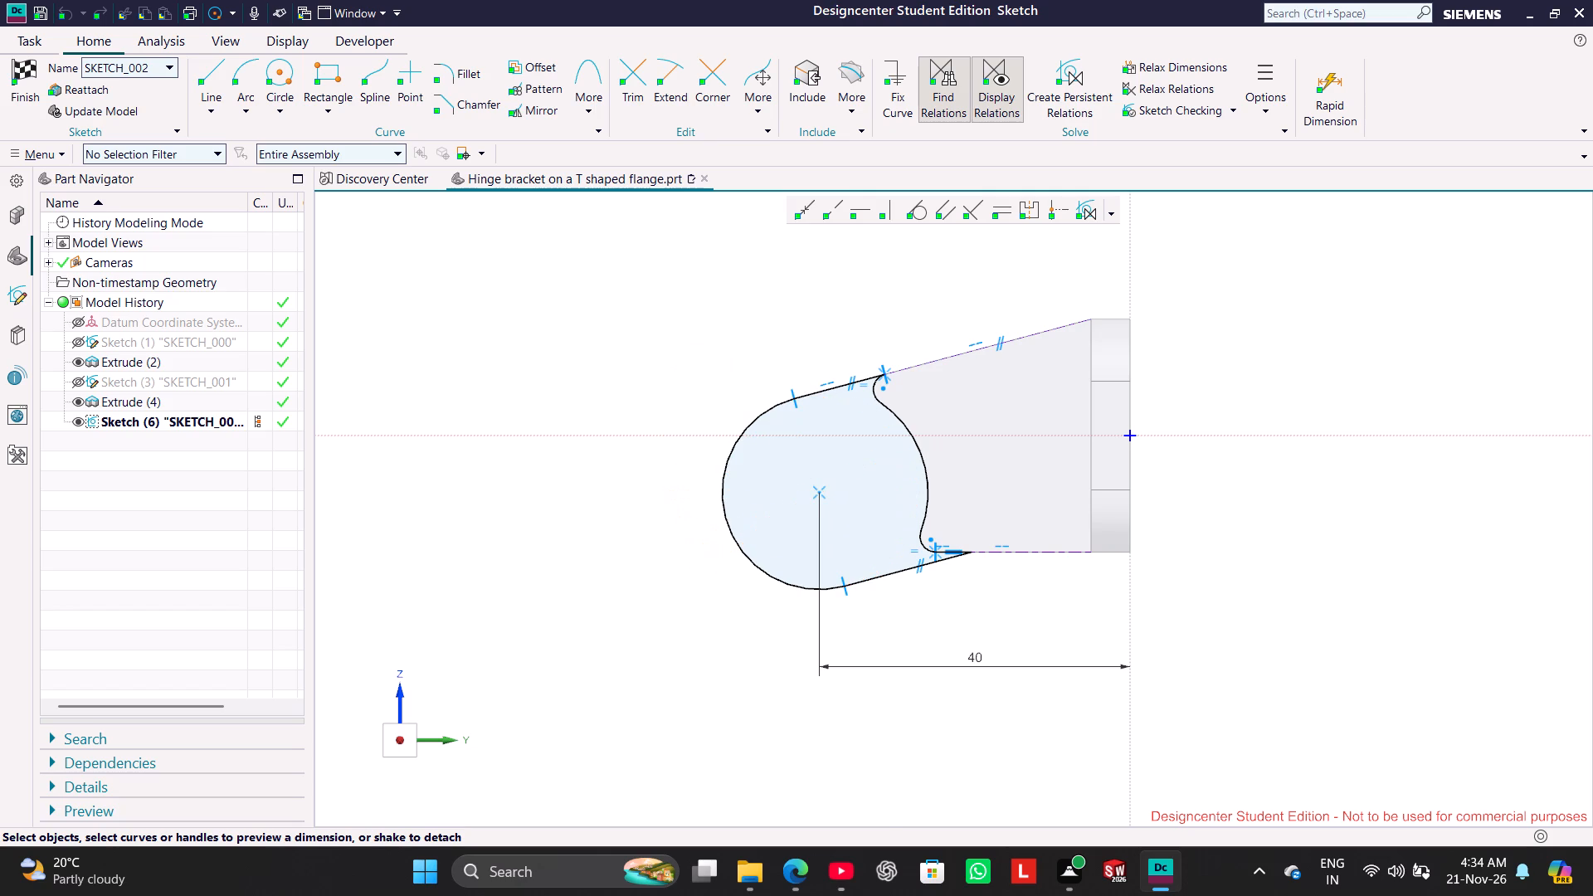
# Draw an 8 mm diameter circle at the centre of the 25 mm hinge arc and finish the sketch.
pyautogui.click(280, 71)
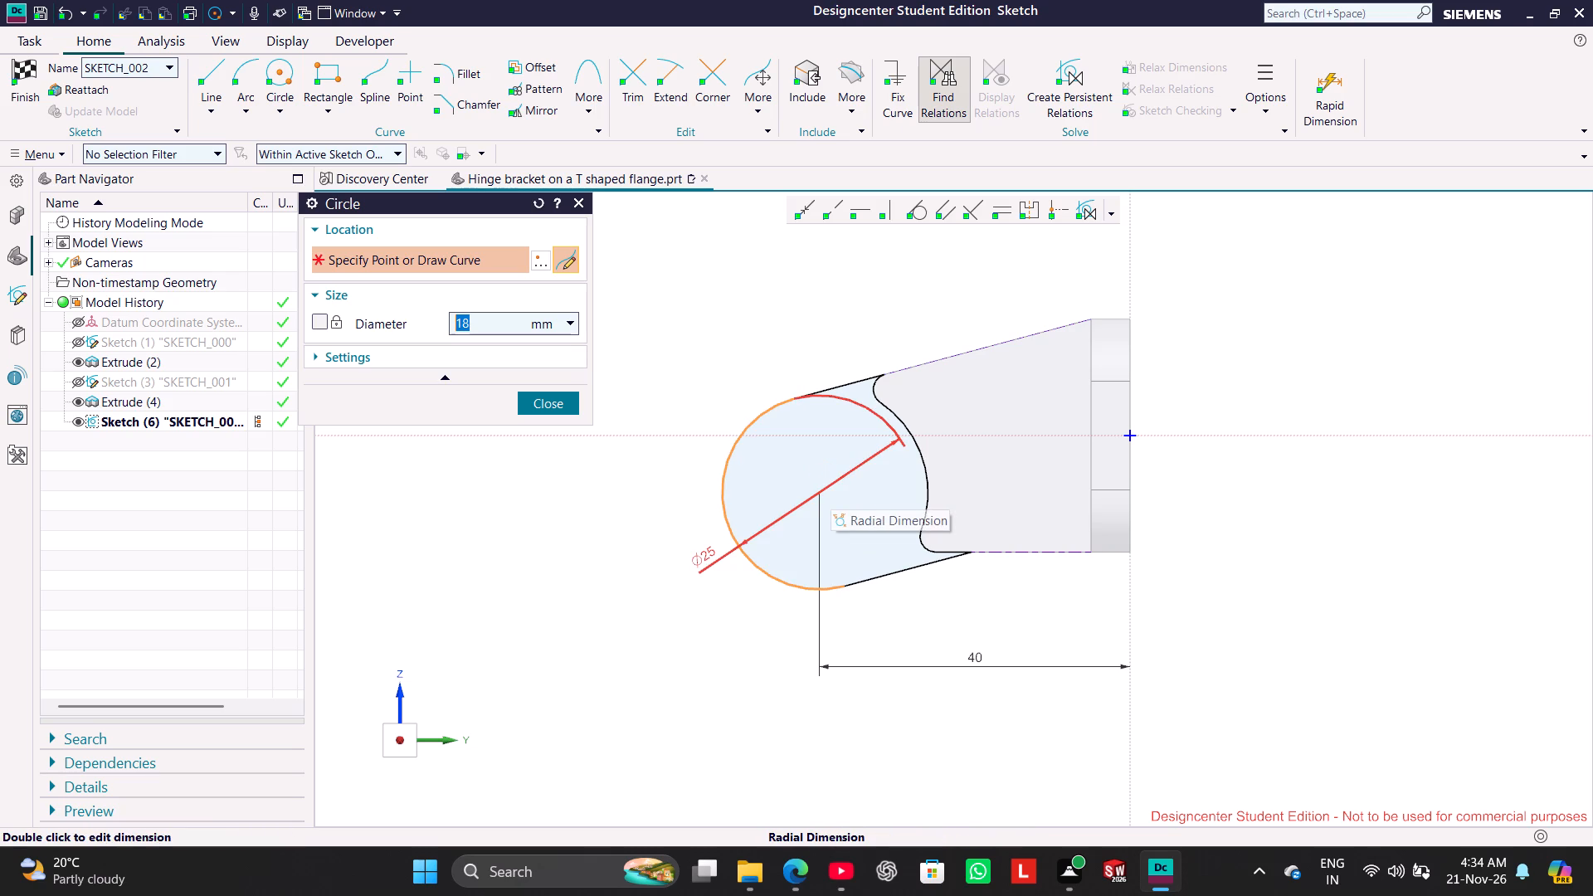
pyautogui.moveTo(826, 485); pyautogui.dragTo(680, 555)
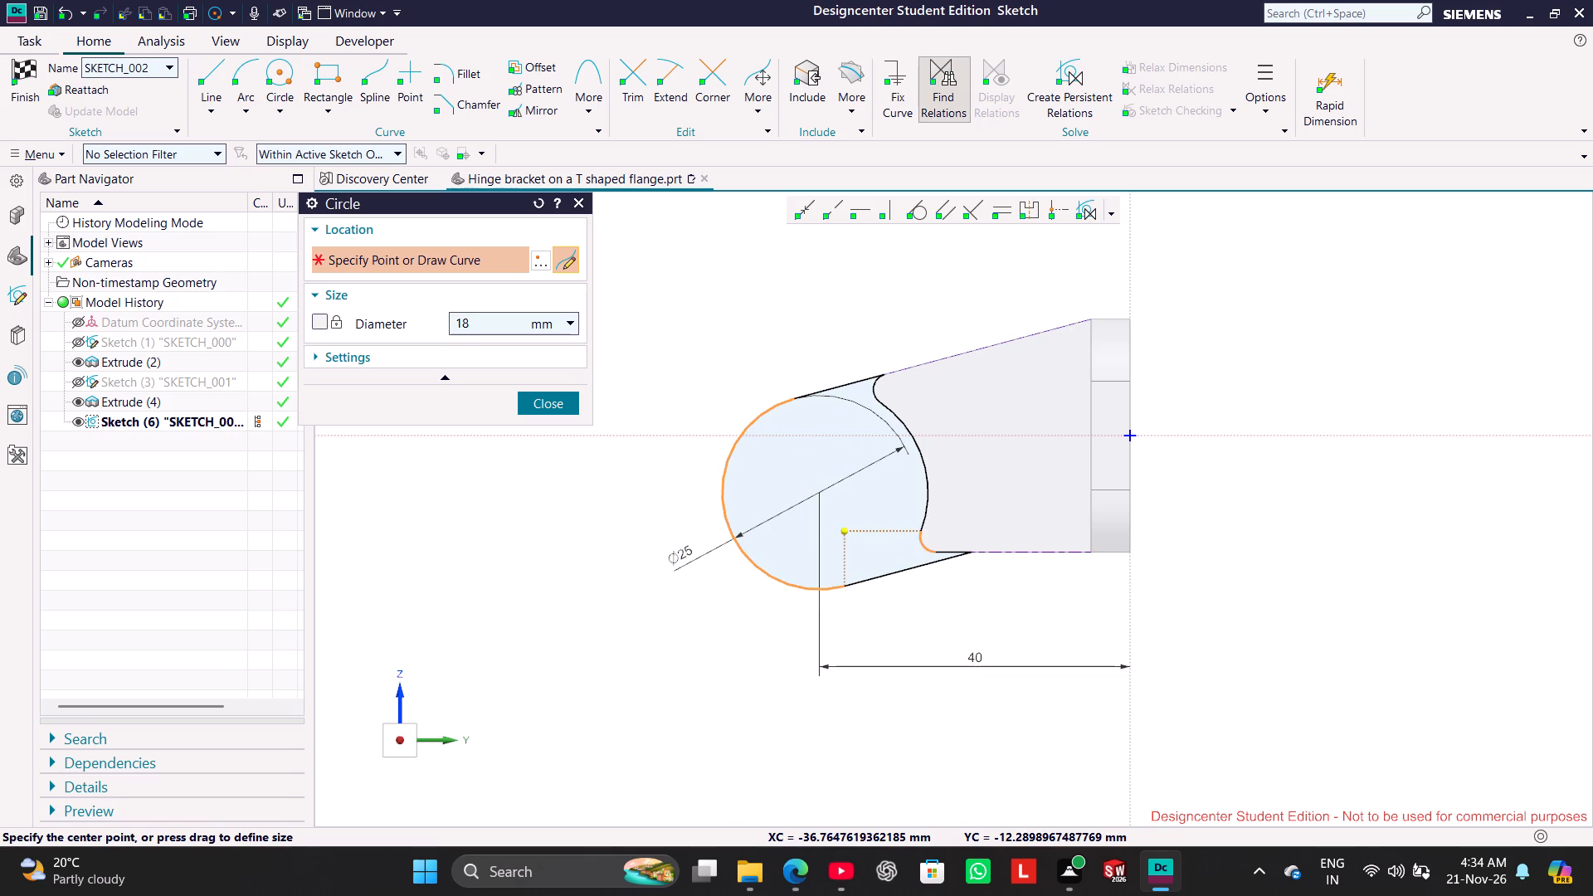
pyautogui.moveTo(831, 498); pyautogui.dragTo(838, 501)
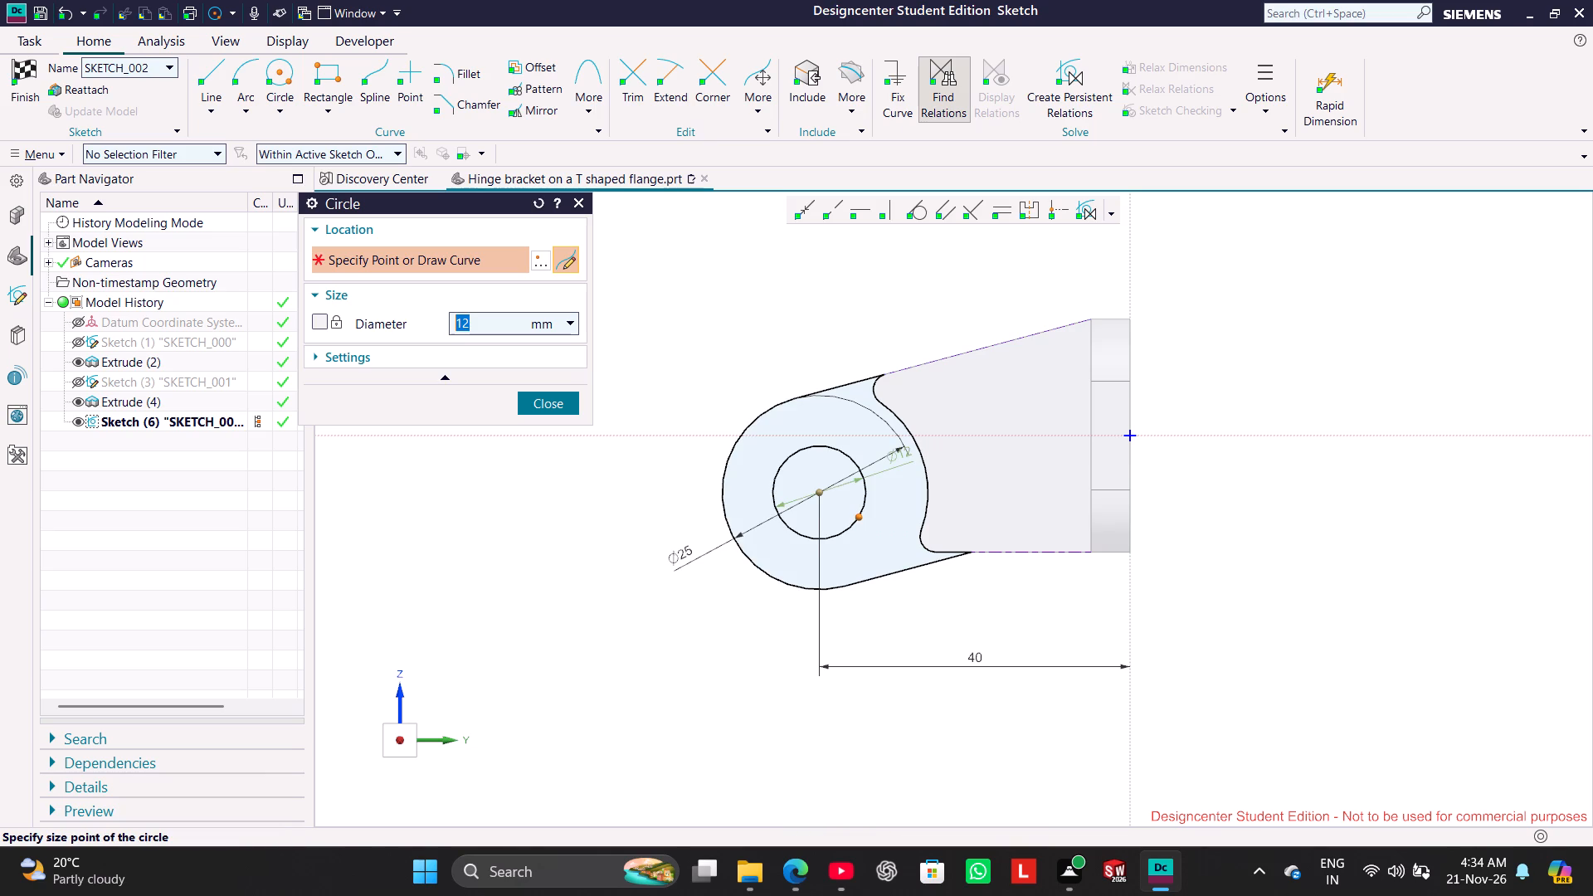
pyautogui.press('8')
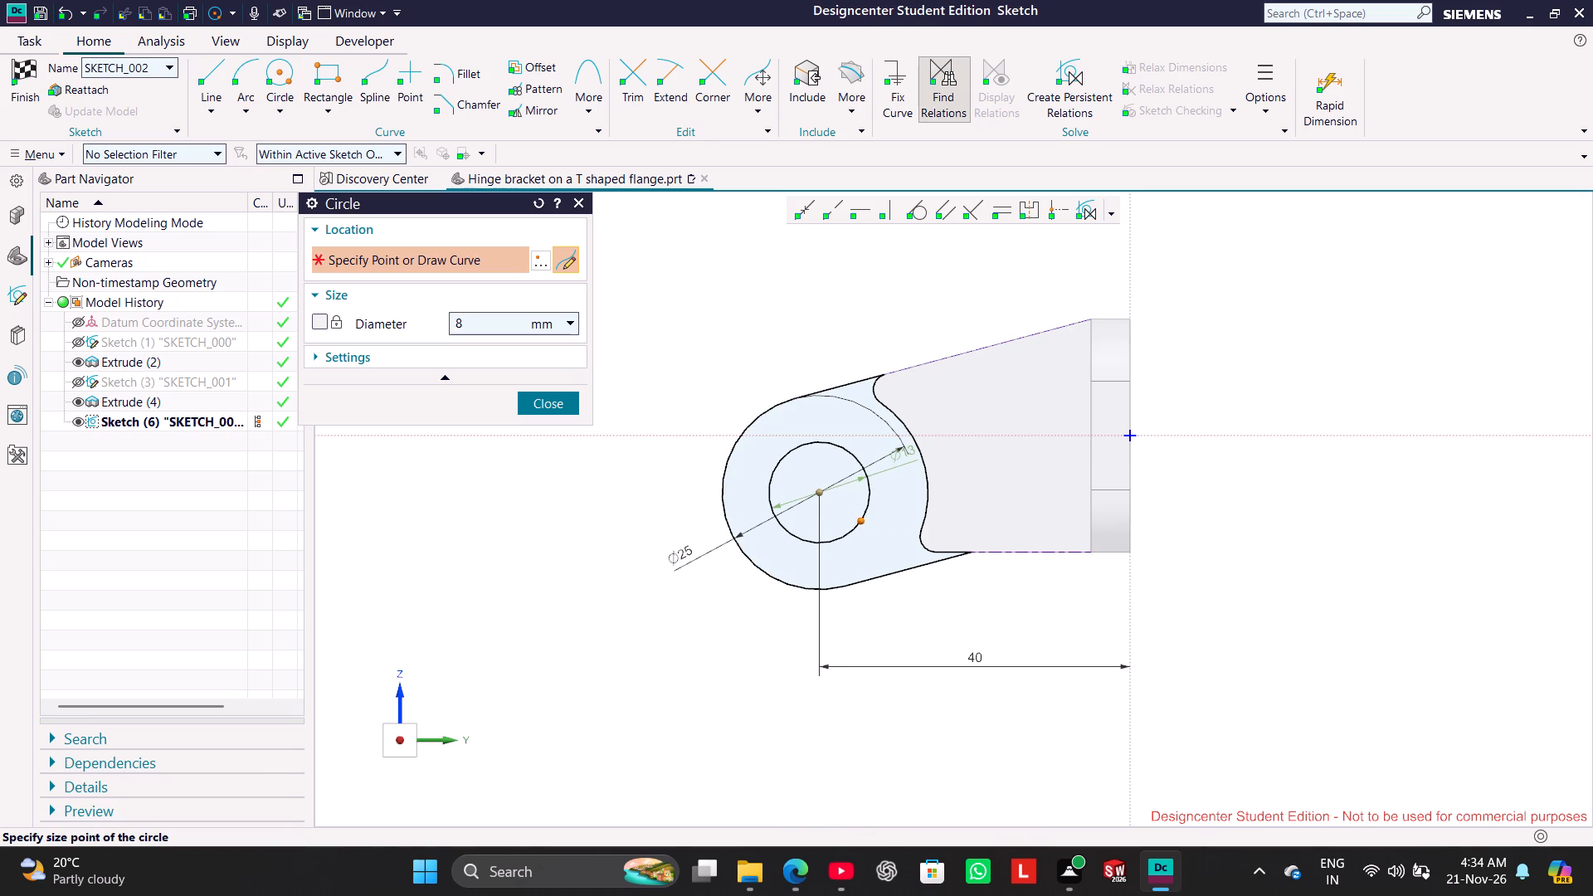
pyautogui.press('Return')
pyautogui.click(549, 401)
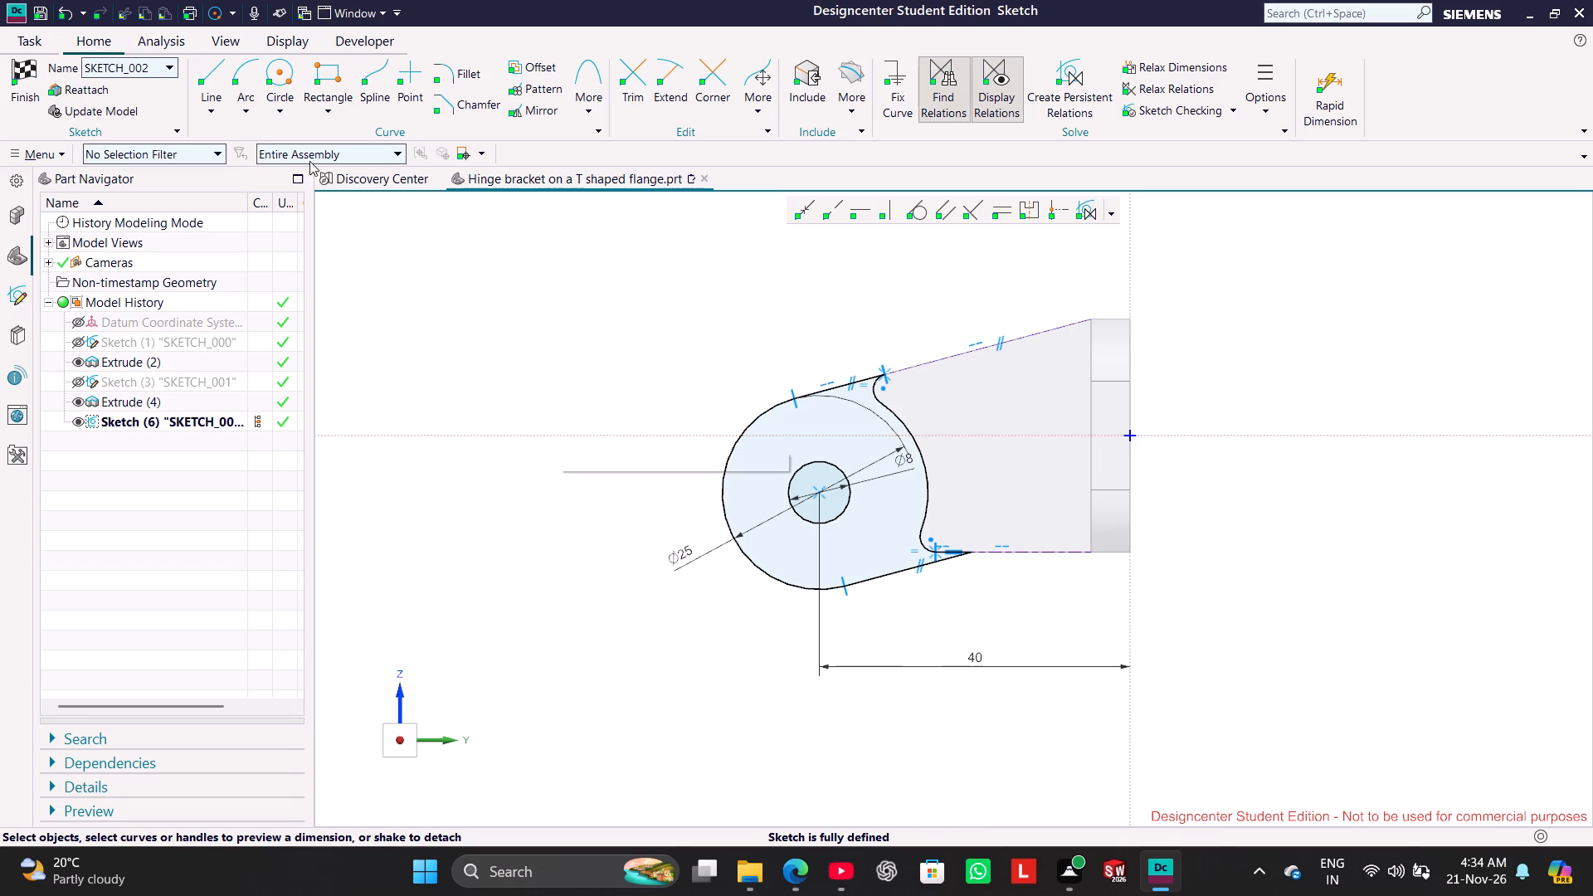
pyautogui.click(22, 68)
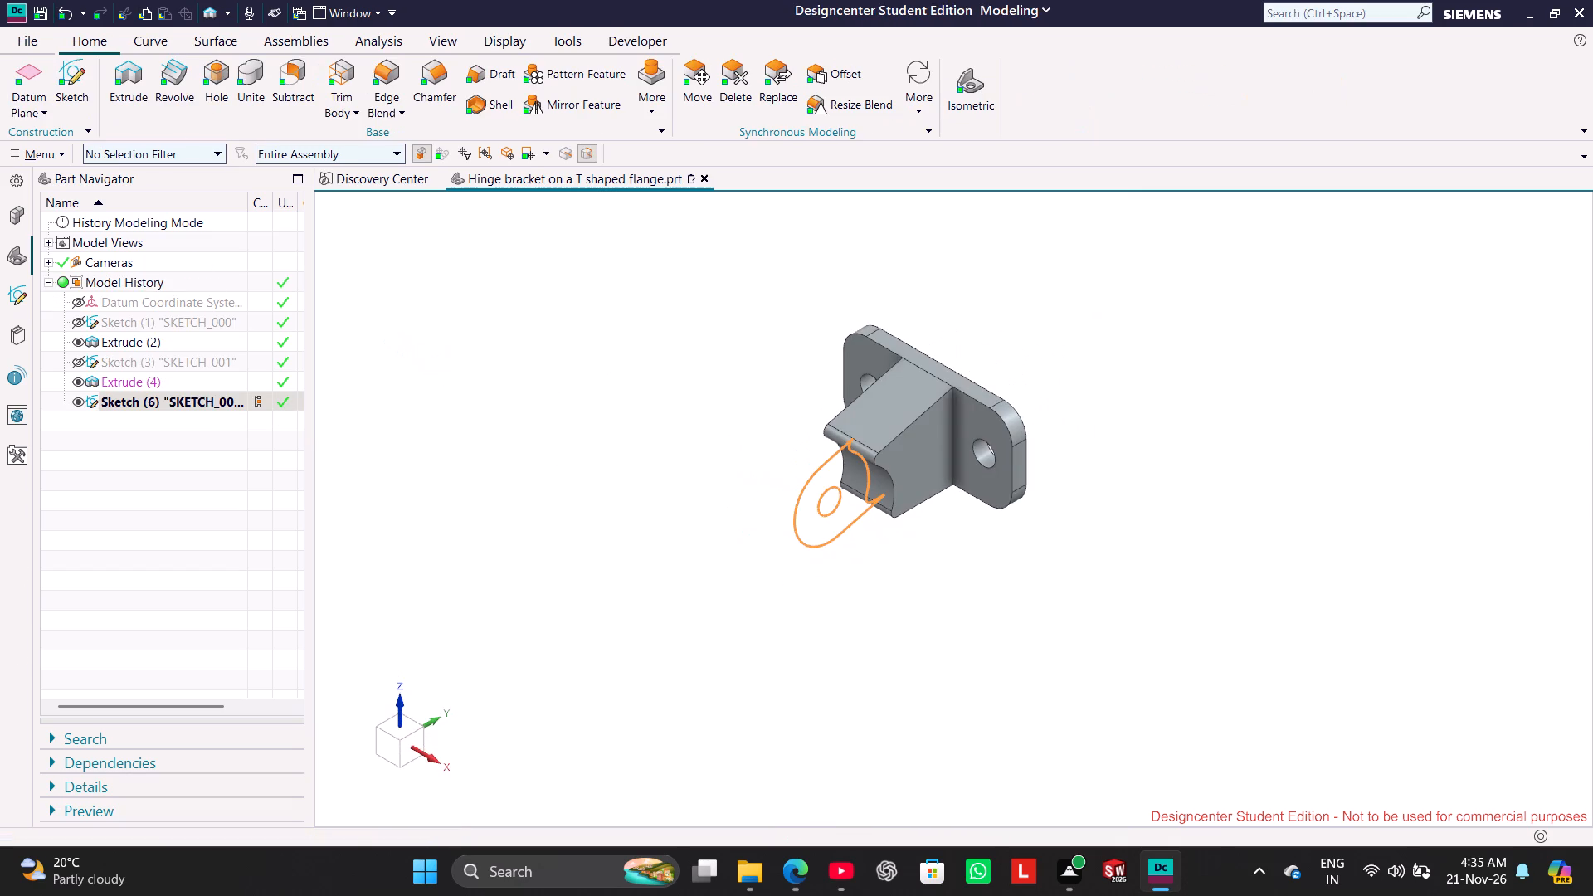
# Extrude the hinge profile with a symmetric width of 9 mm, uniting it with the bracket body.
pyautogui.rightClick(213, 399)
pyautogui.click(285, 367)
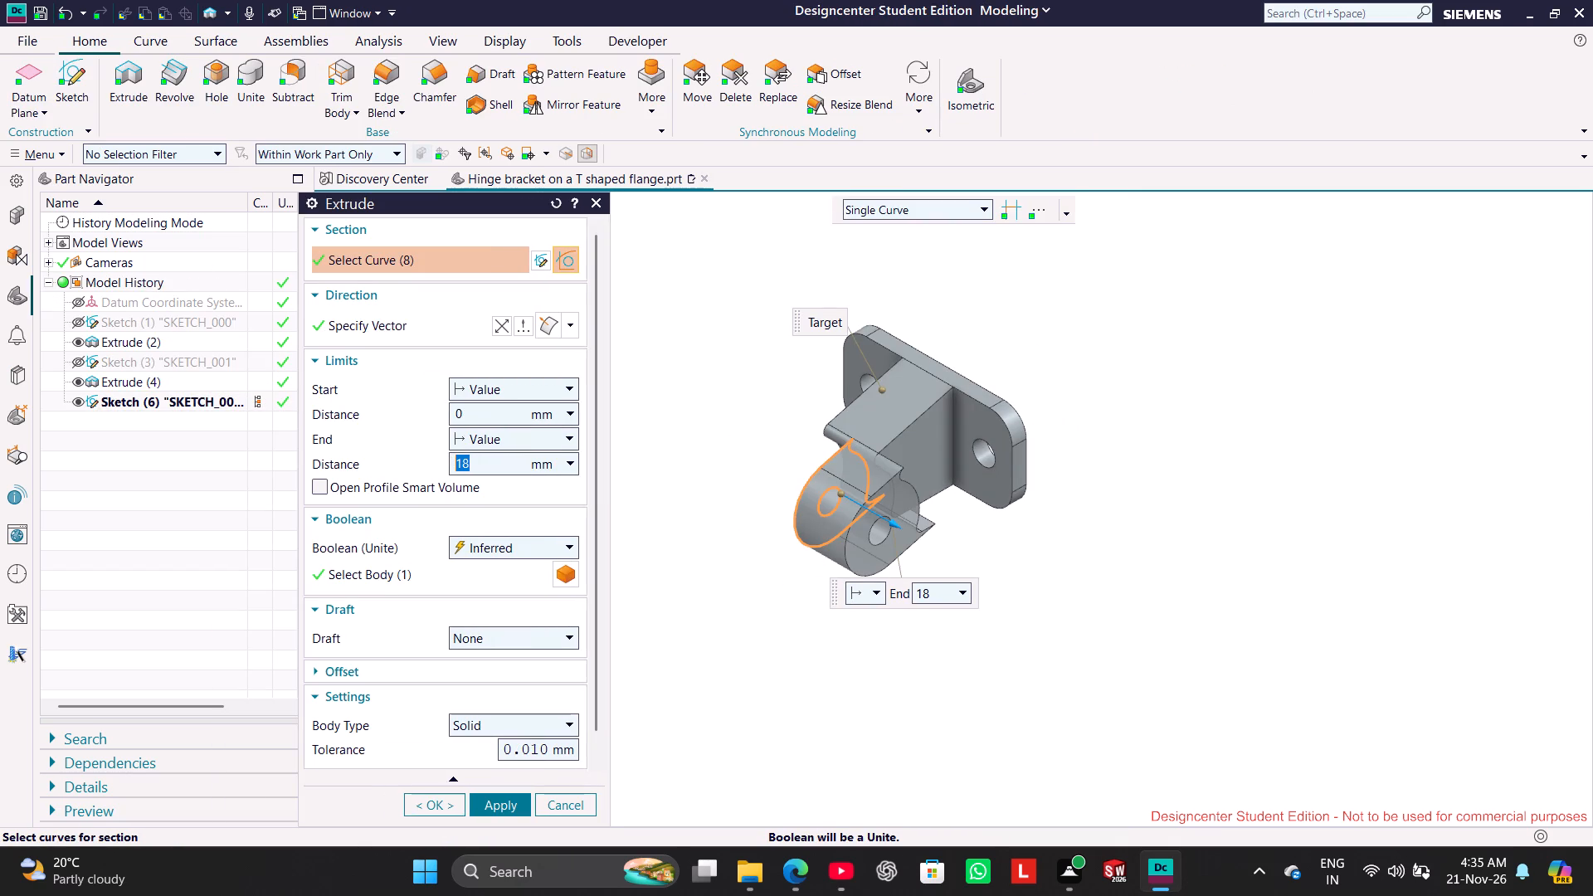
pyautogui.press('9')
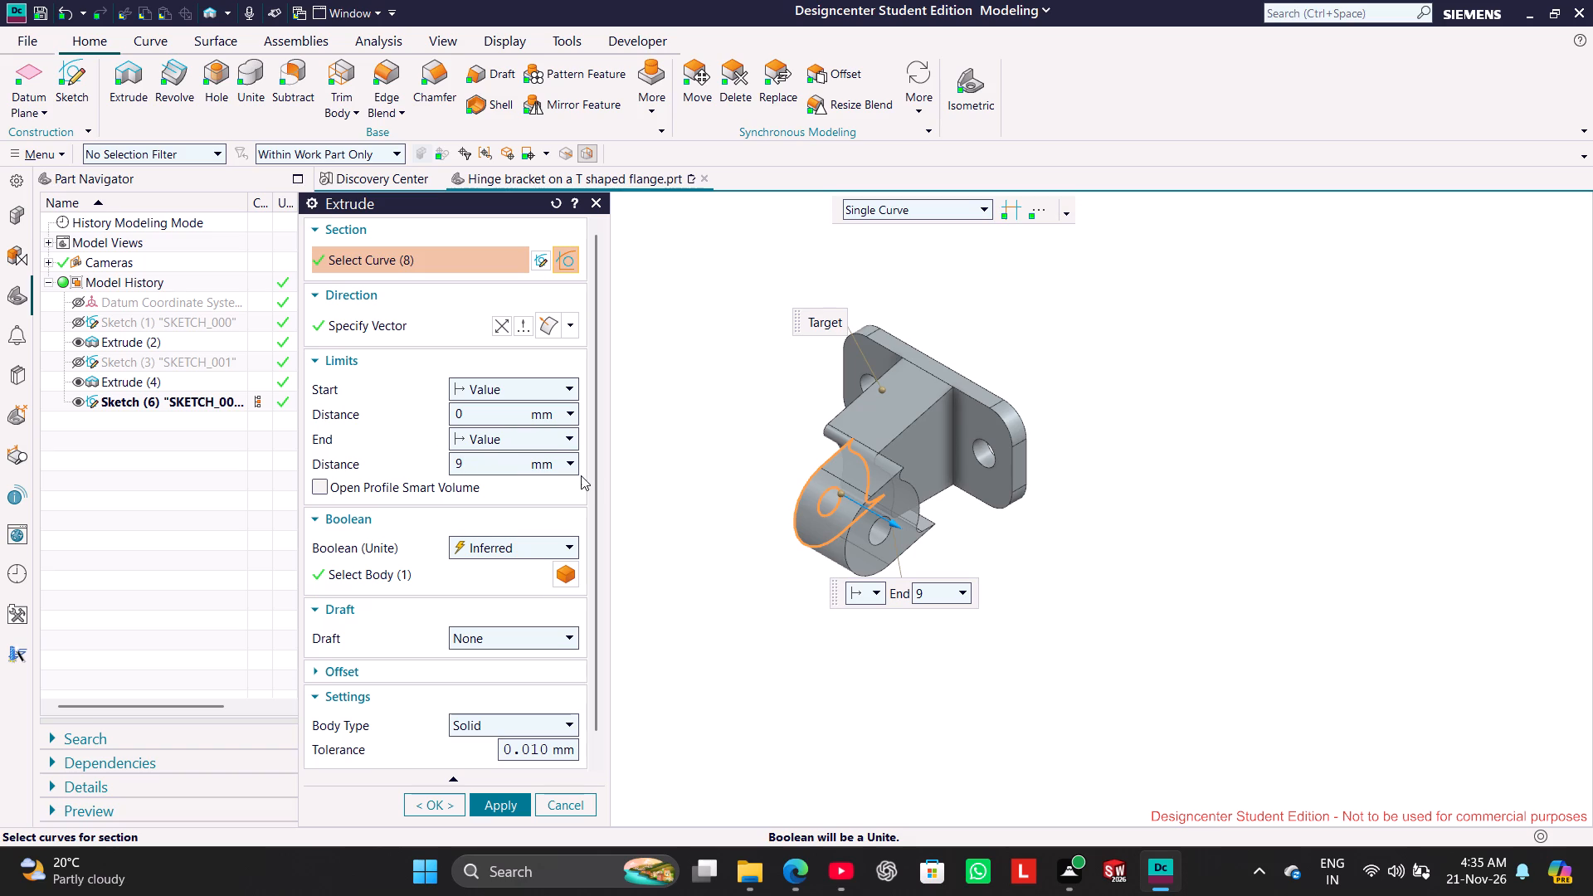
pyautogui.click(559, 393)
pyautogui.click(556, 428)
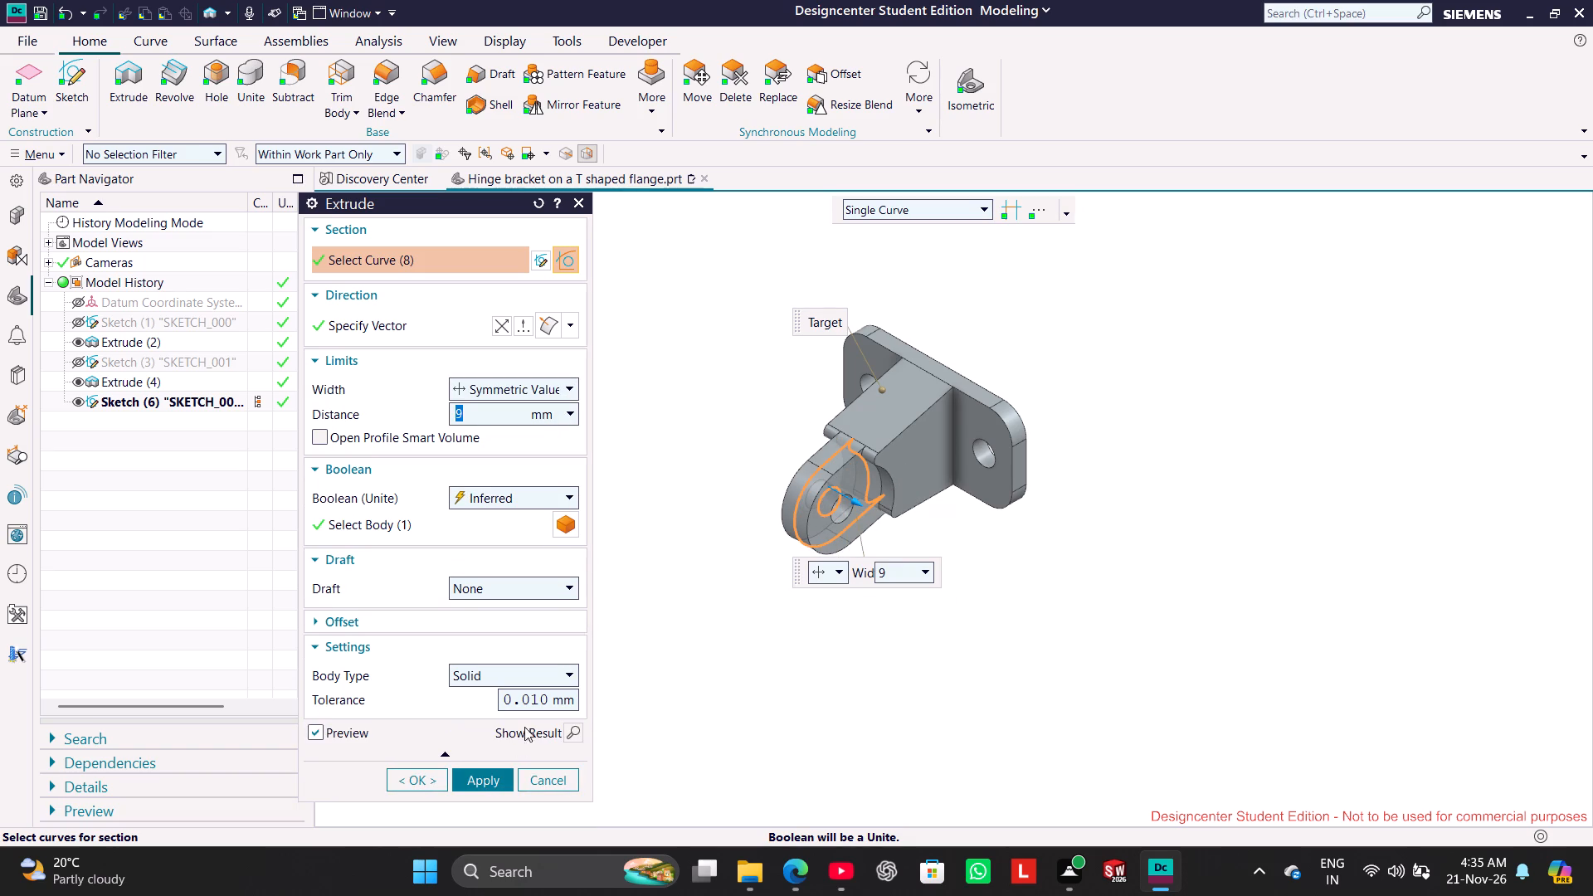
pyautogui.click(503, 776)
pyautogui.click(544, 782)
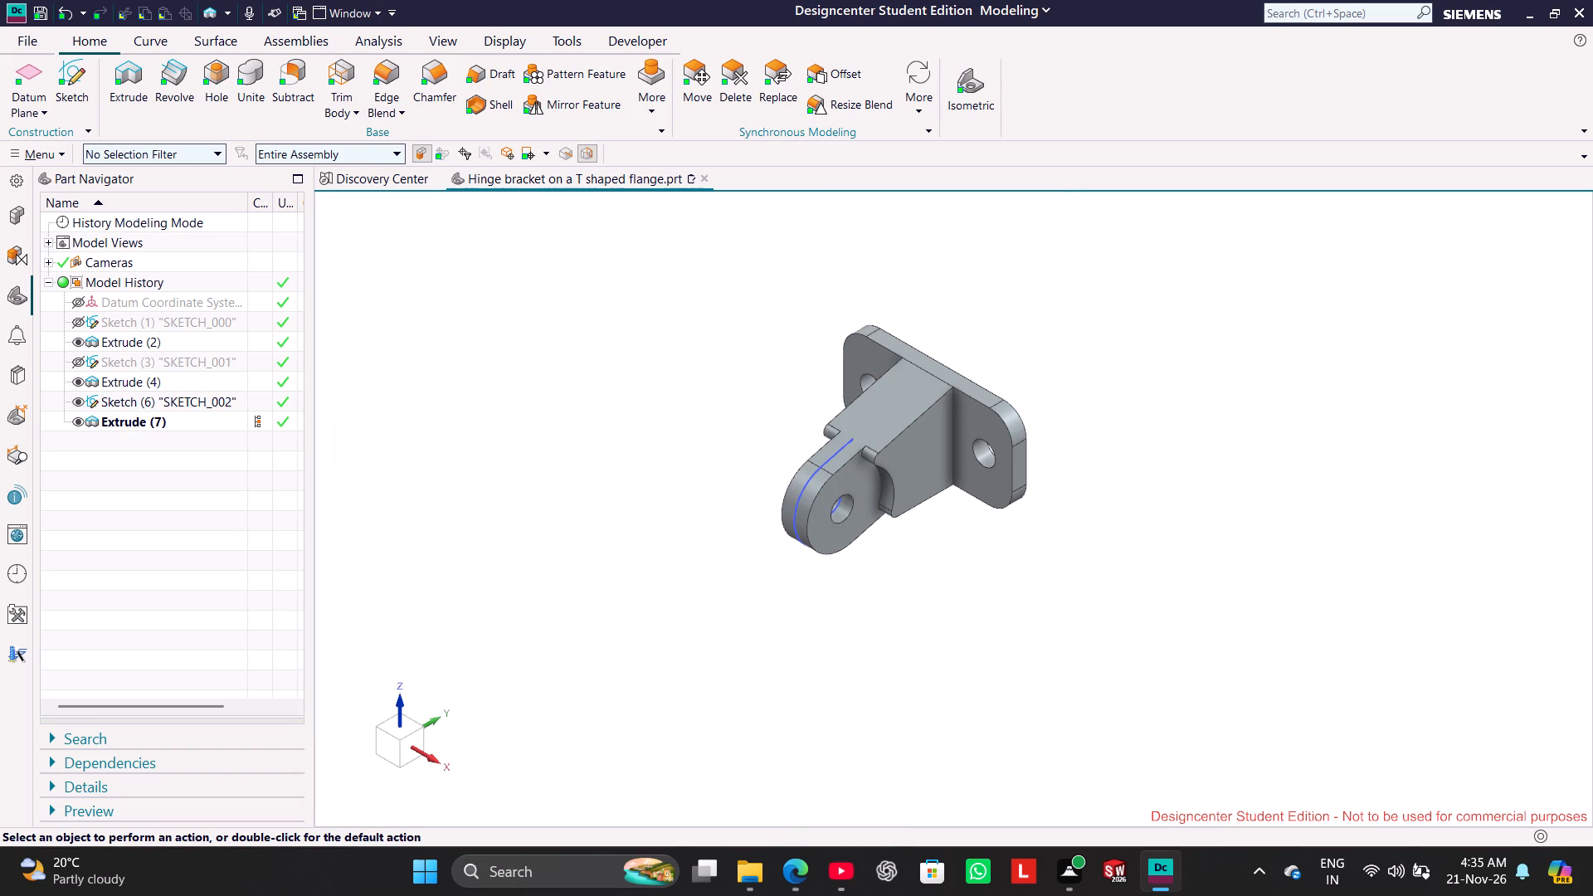
# Hide the hinge profile sketch SKETCH_002.
pyautogui.click(71, 401)
pyautogui.click(81, 403)
pyautogui.click(500, 403)
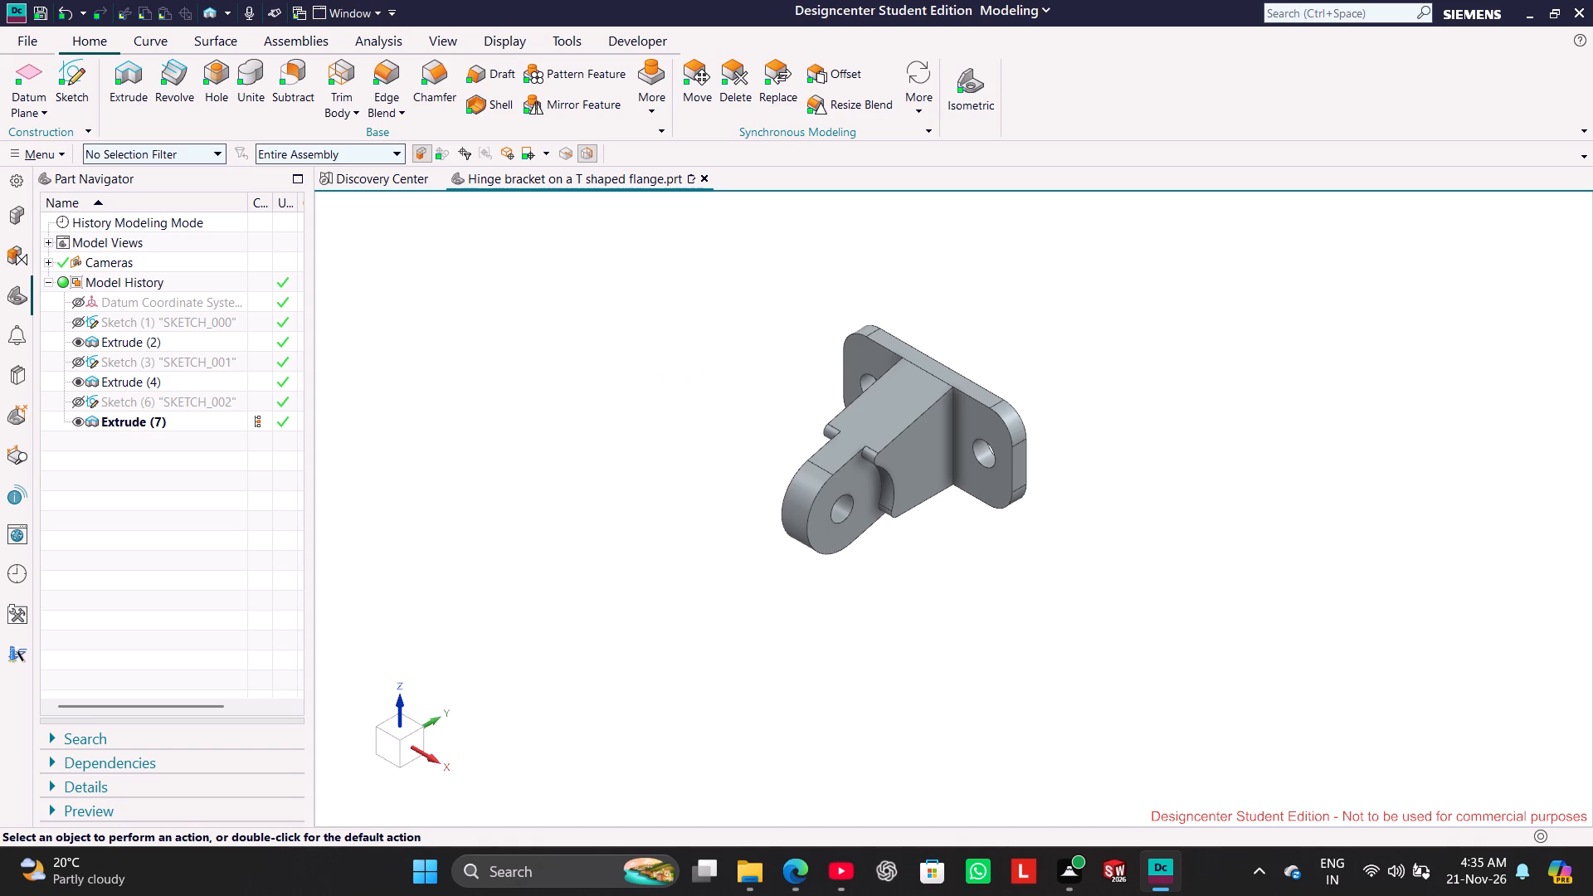
# Examine the bracket from the front, side and top, finishing with an enlarged isometric view.
pyautogui.click(392, 748)
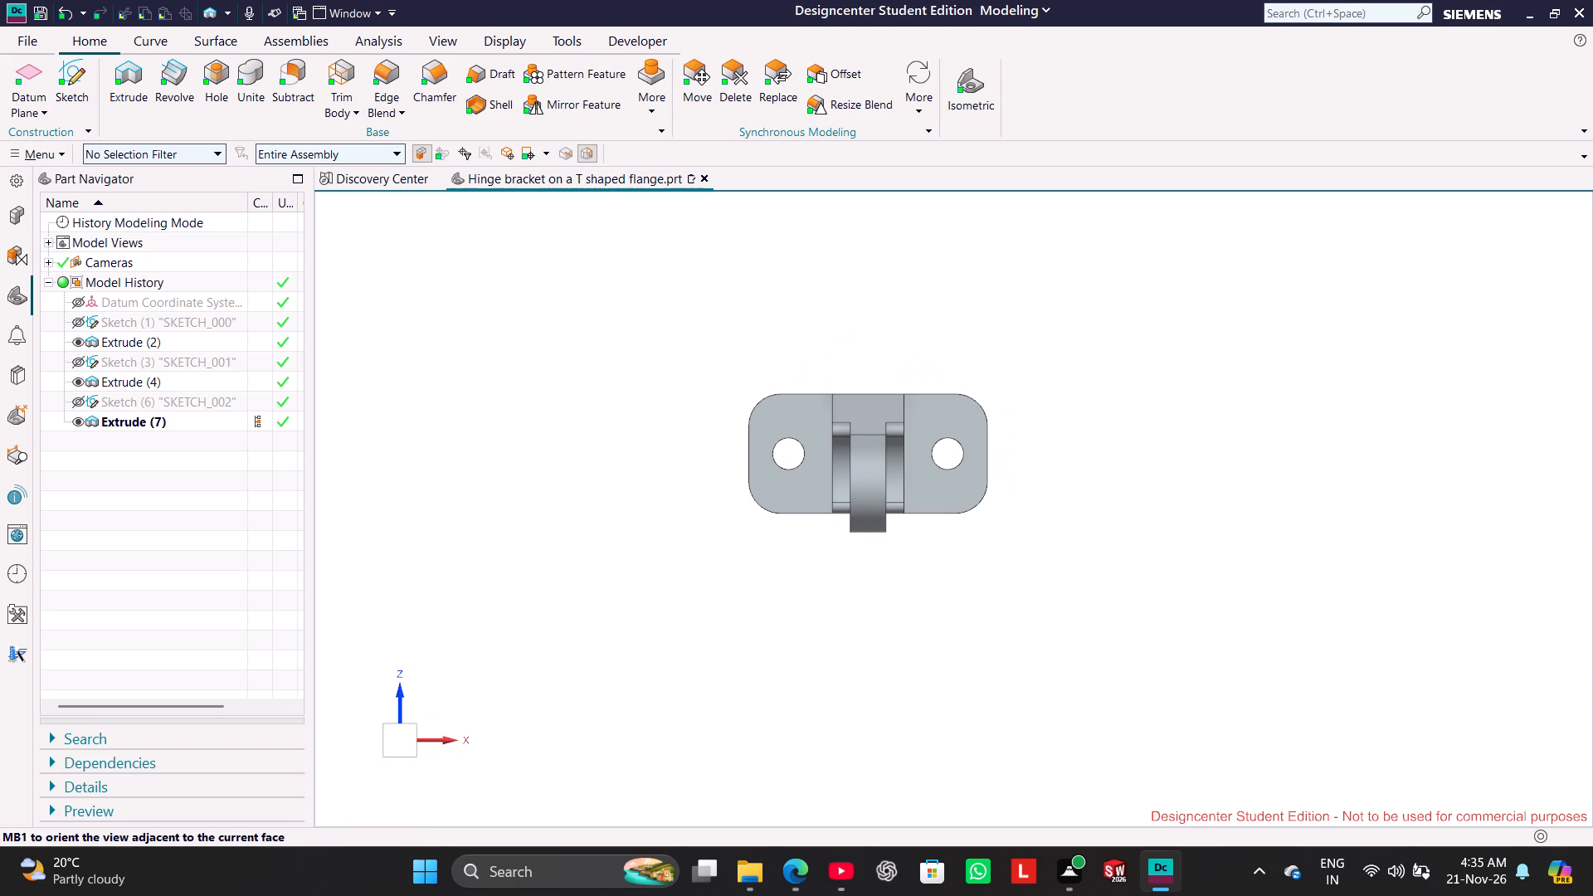
pyautogui.moveTo(459, 636); pyautogui.dragTo(396, 653, button='middle')
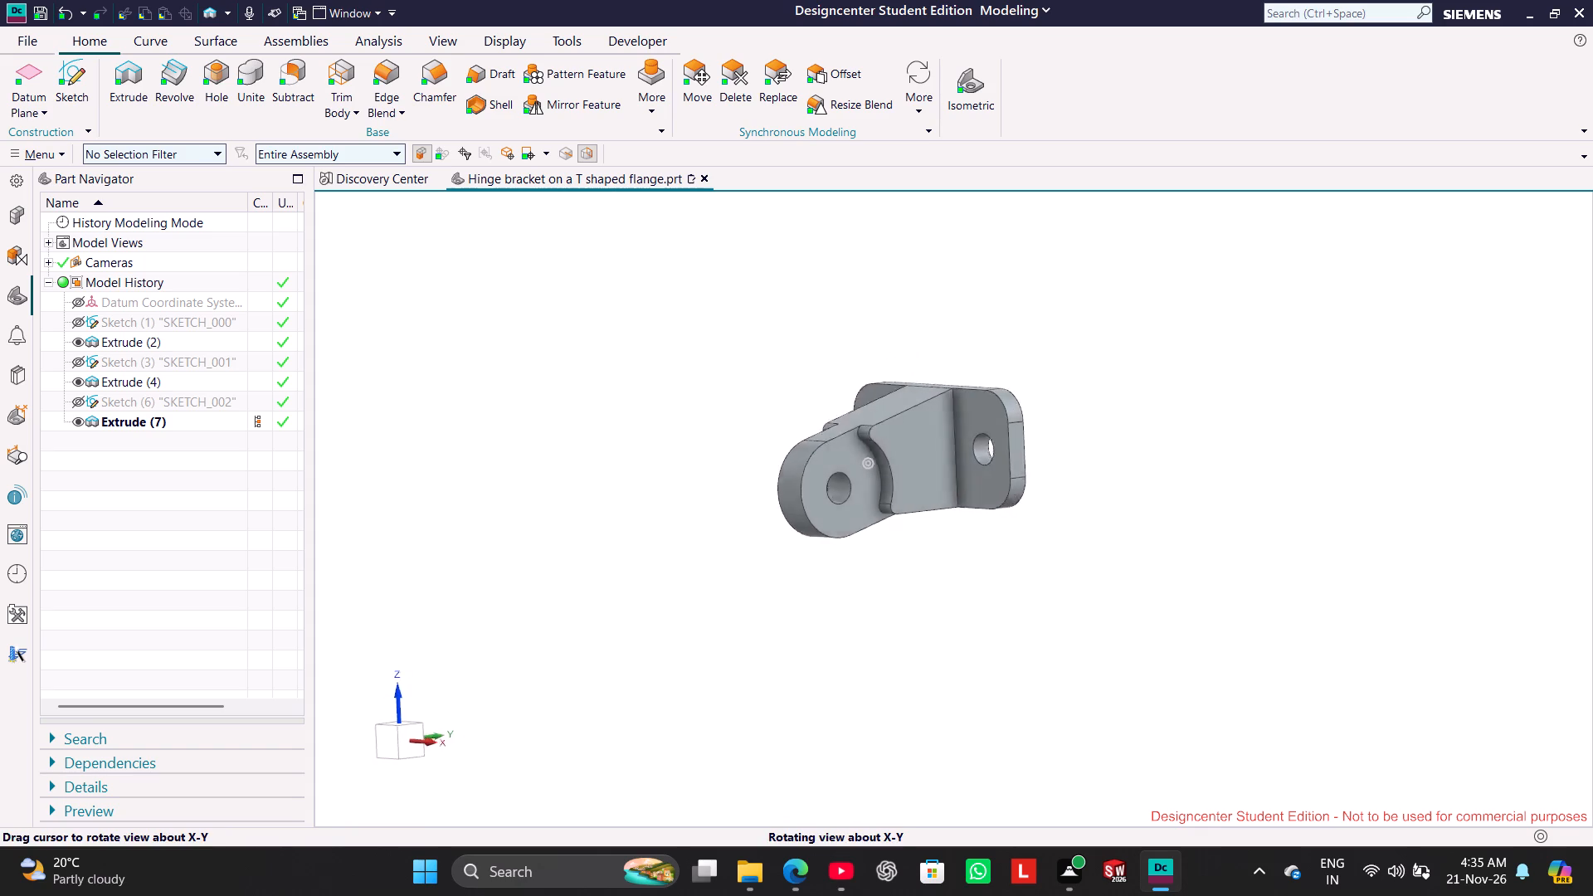
pyautogui.moveTo(396, 653); pyautogui.dragTo(364, 656, button='middle')
pyautogui.click(397, 735)
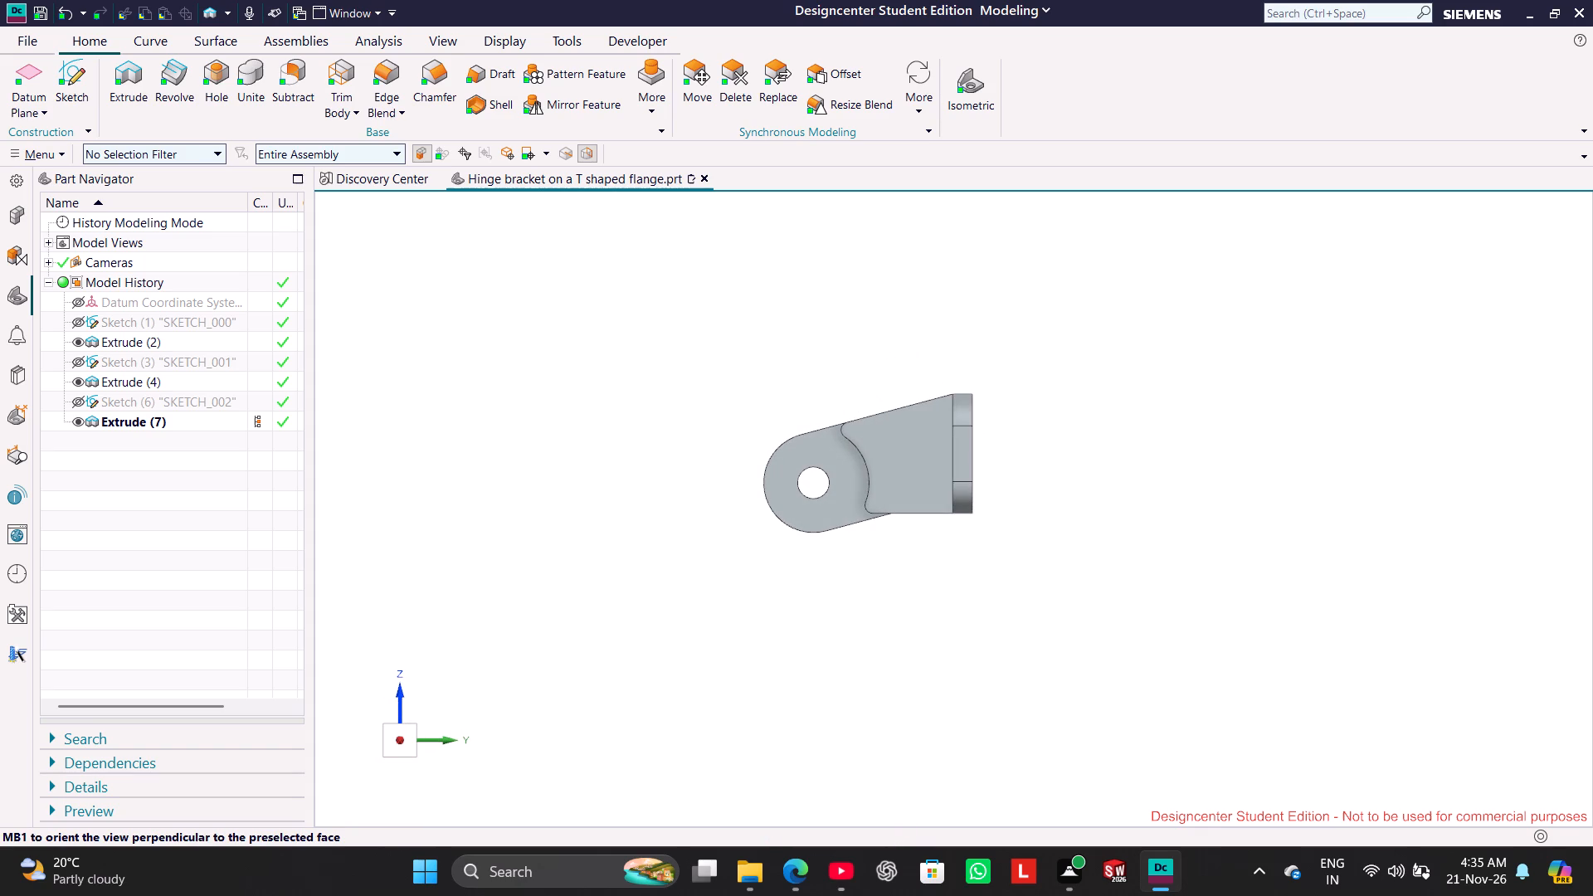
pyautogui.moveTo(464, 702); pyautogui.dragTo(523, 702, button='middle')
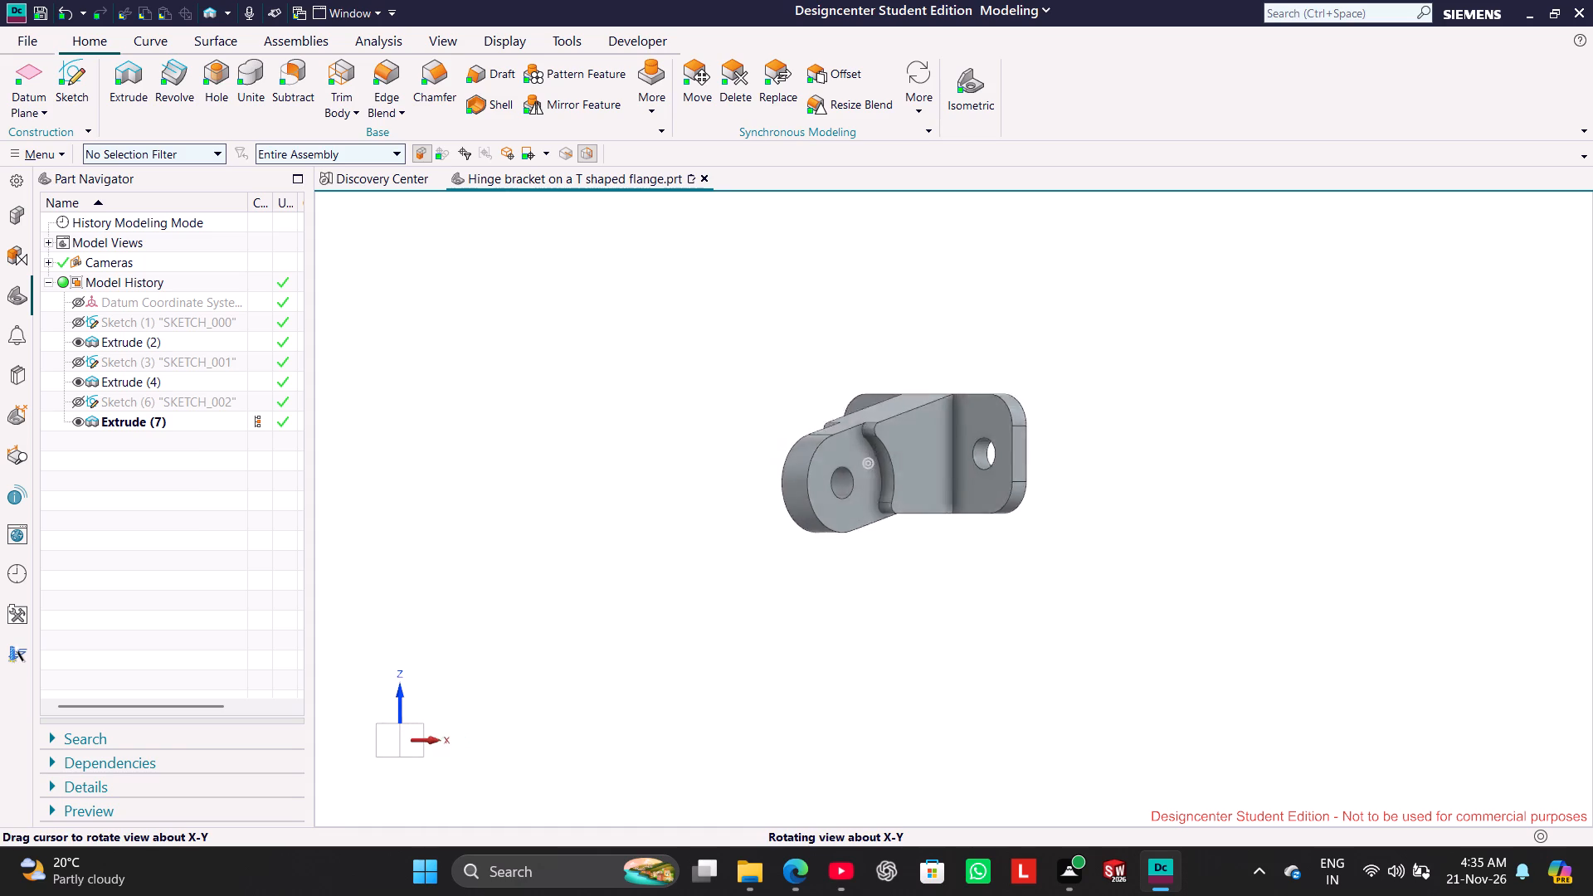
pyautogui.moveTo(523, 702); pyautogui.dragTo(672, 699, button='middle')
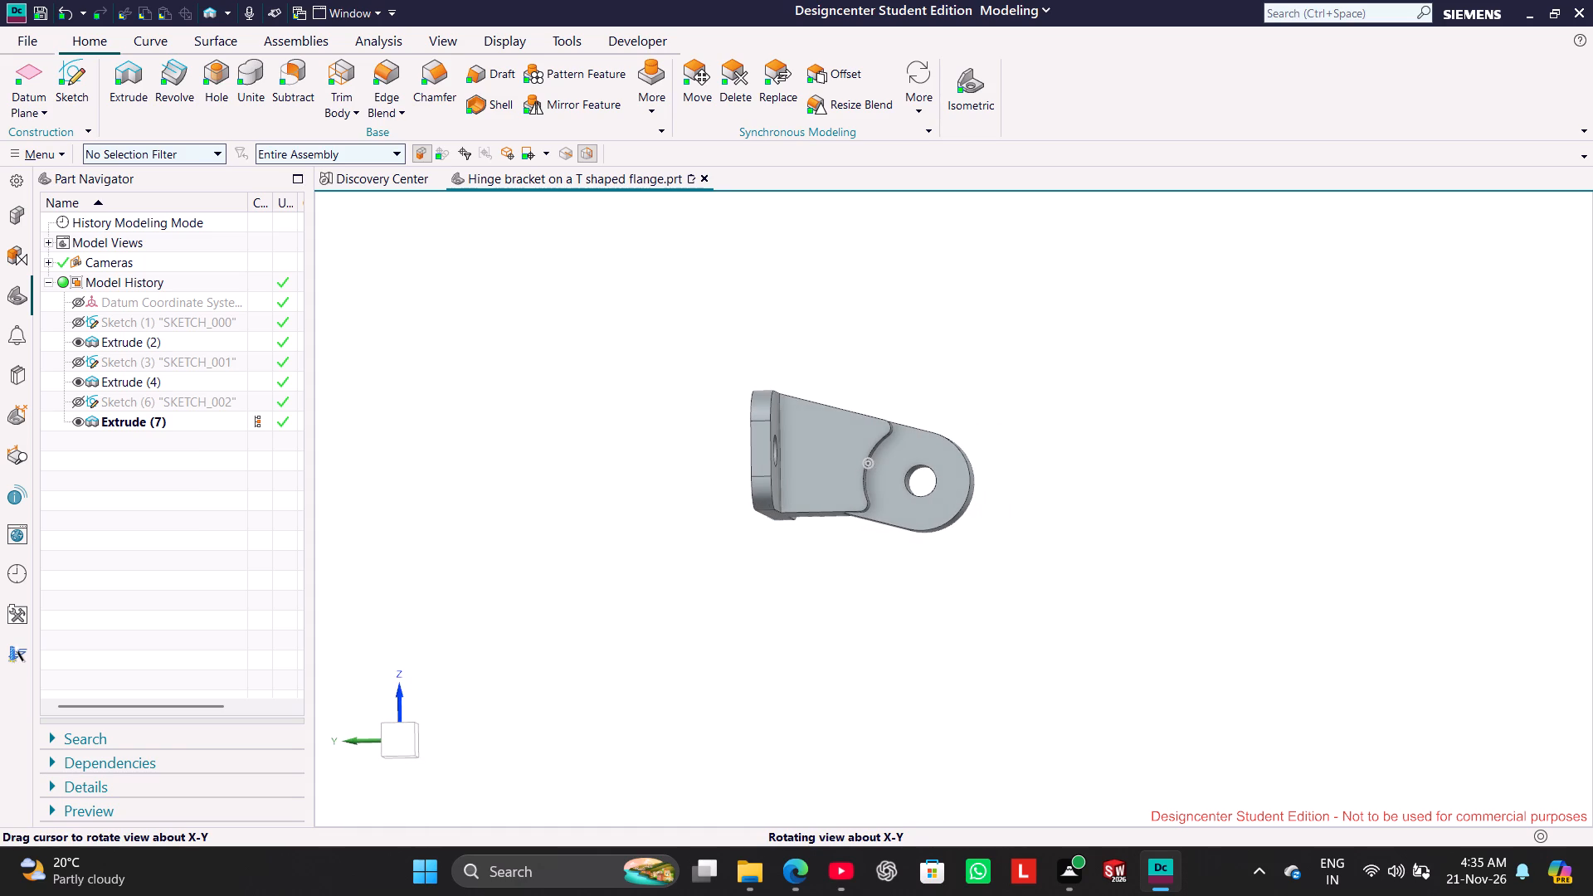
pyautogui.moveTo(672, 699); pyautogui.dragTo(584, 792, button='middle')
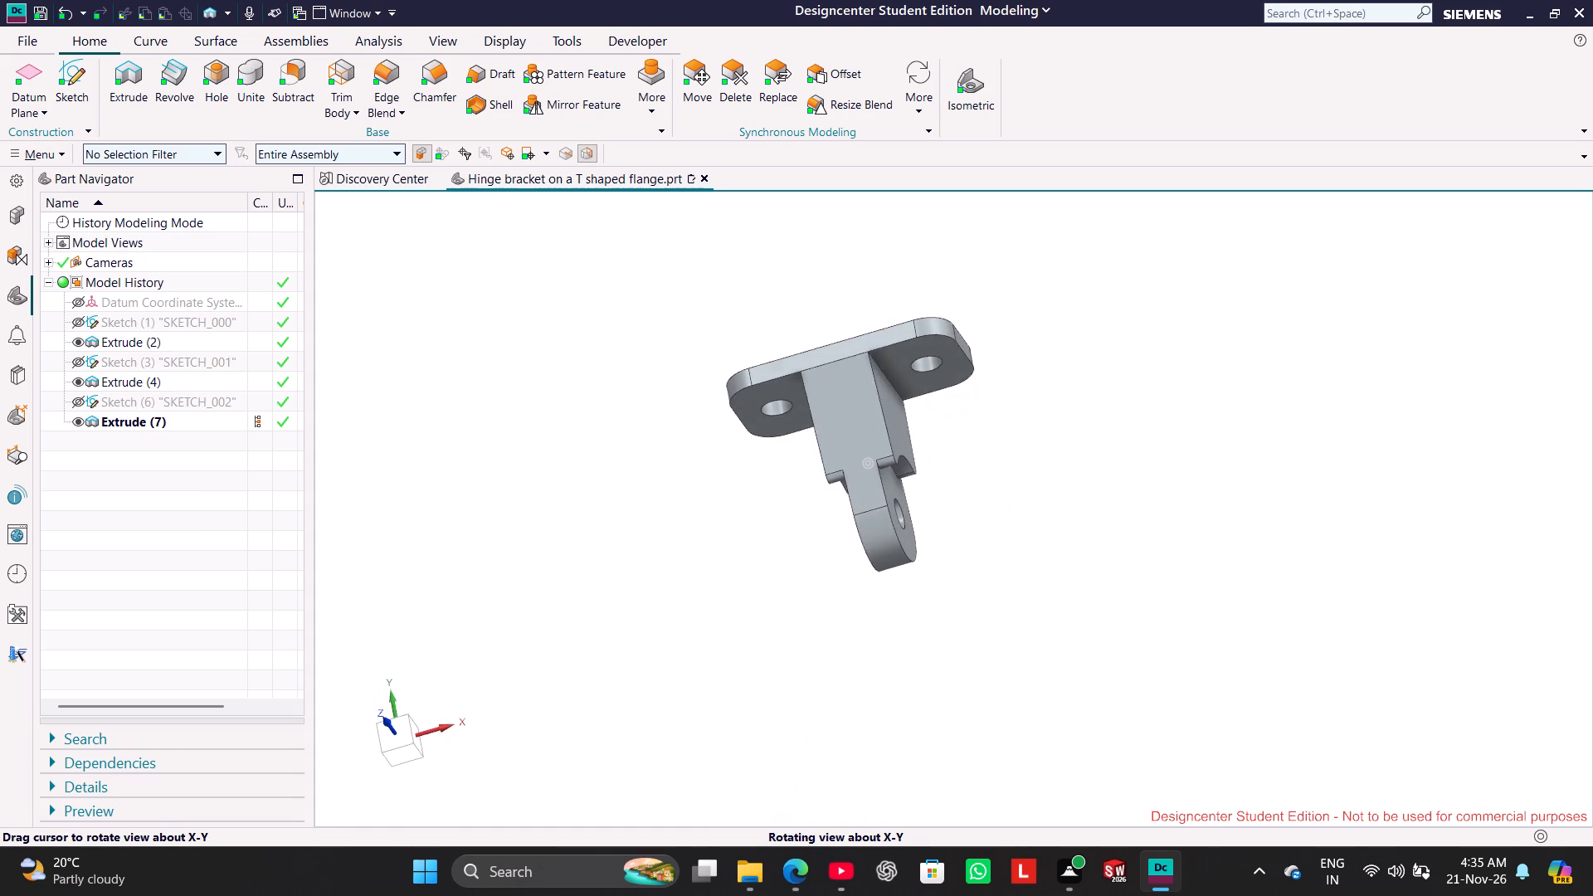
pyautogui.moveTo(584, 792); pyautogui.dragTo(601, 820, button='middle')
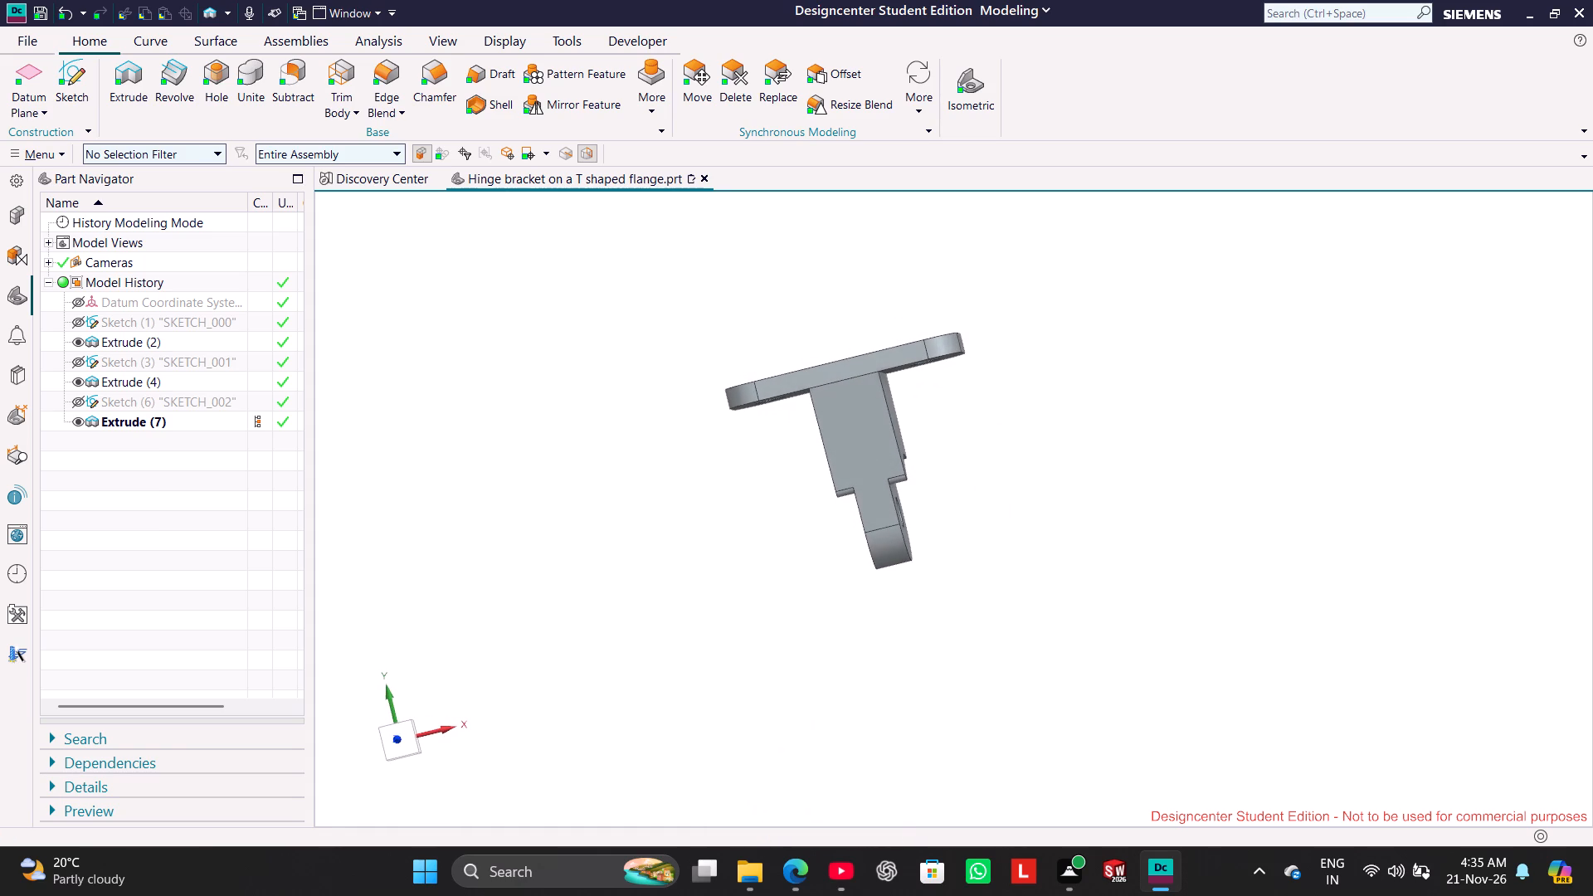
pyautogui.click(408, 749)
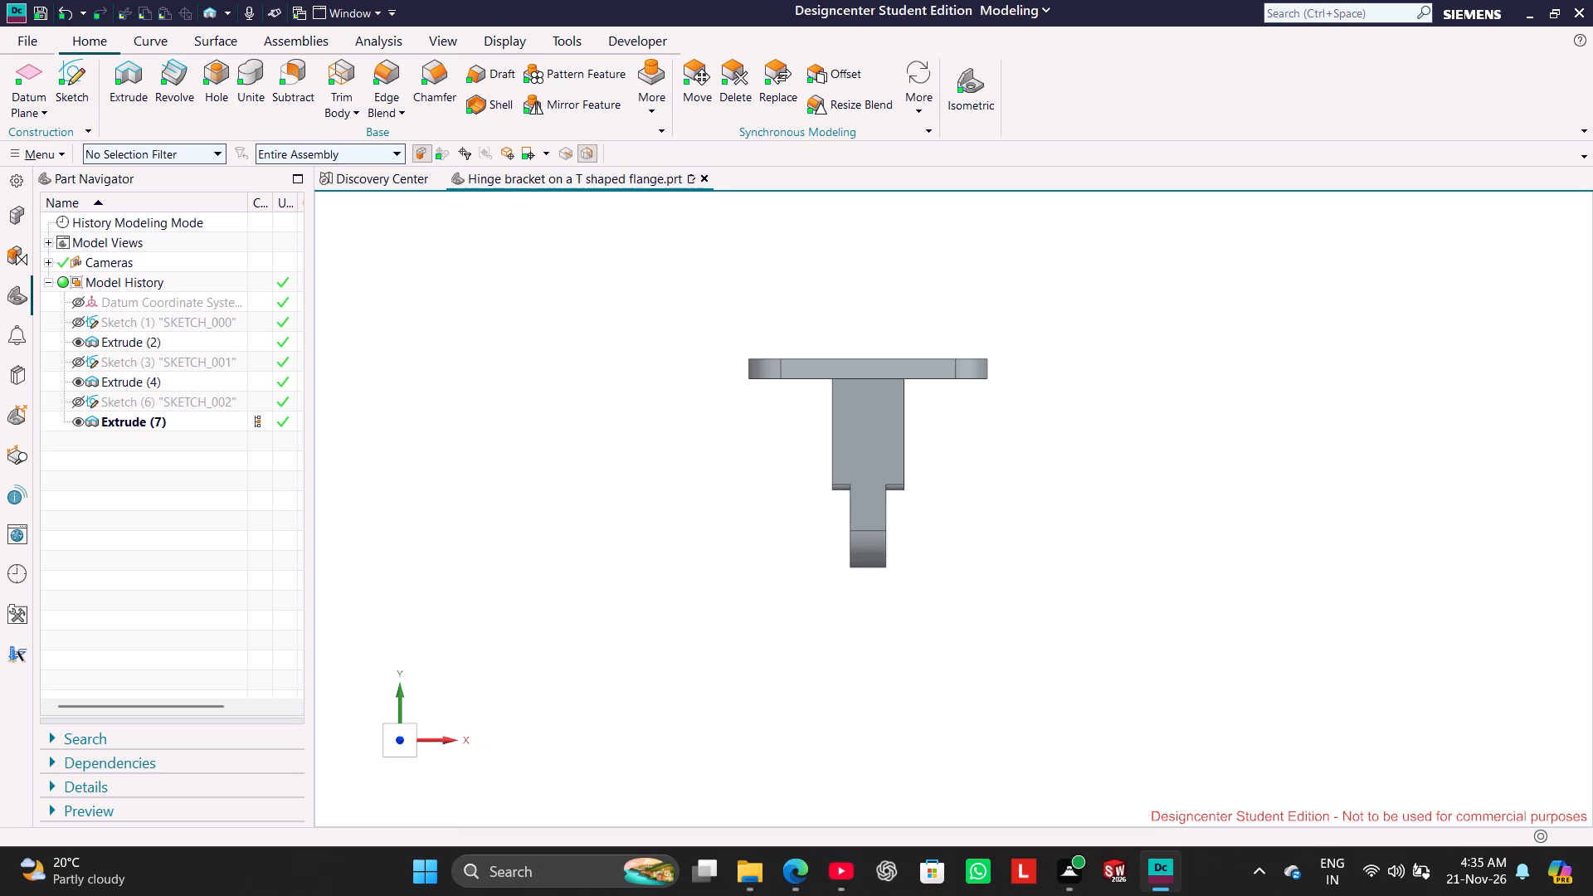
pyautogui.click(977, 101)
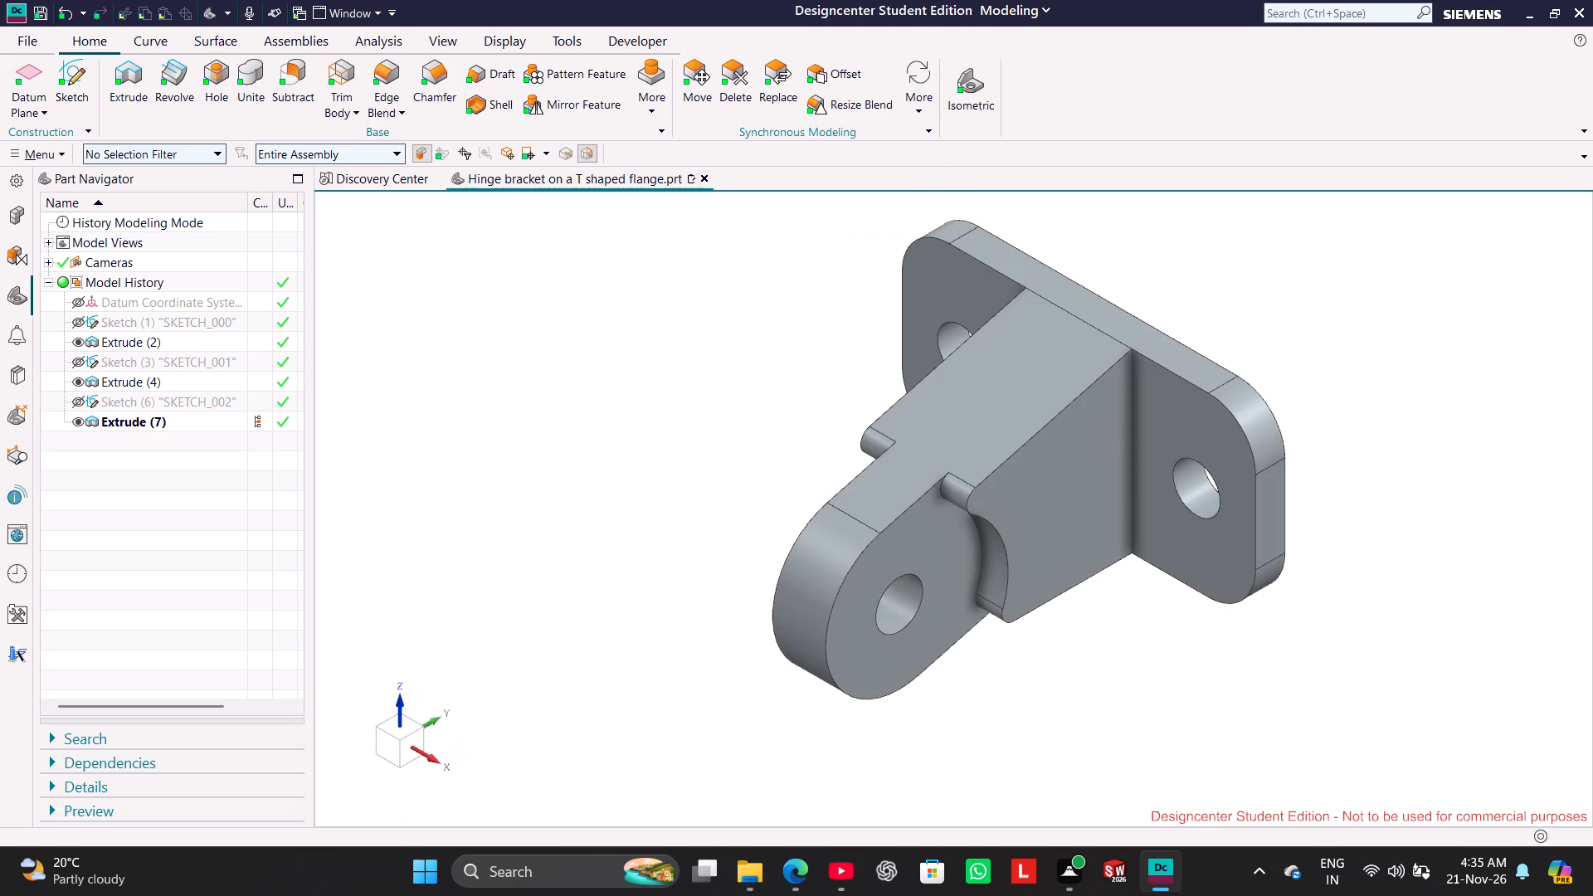
pyautogui.scroll(1, 1148, 293)
pyautogui.scroll(-1, 1085, 245)
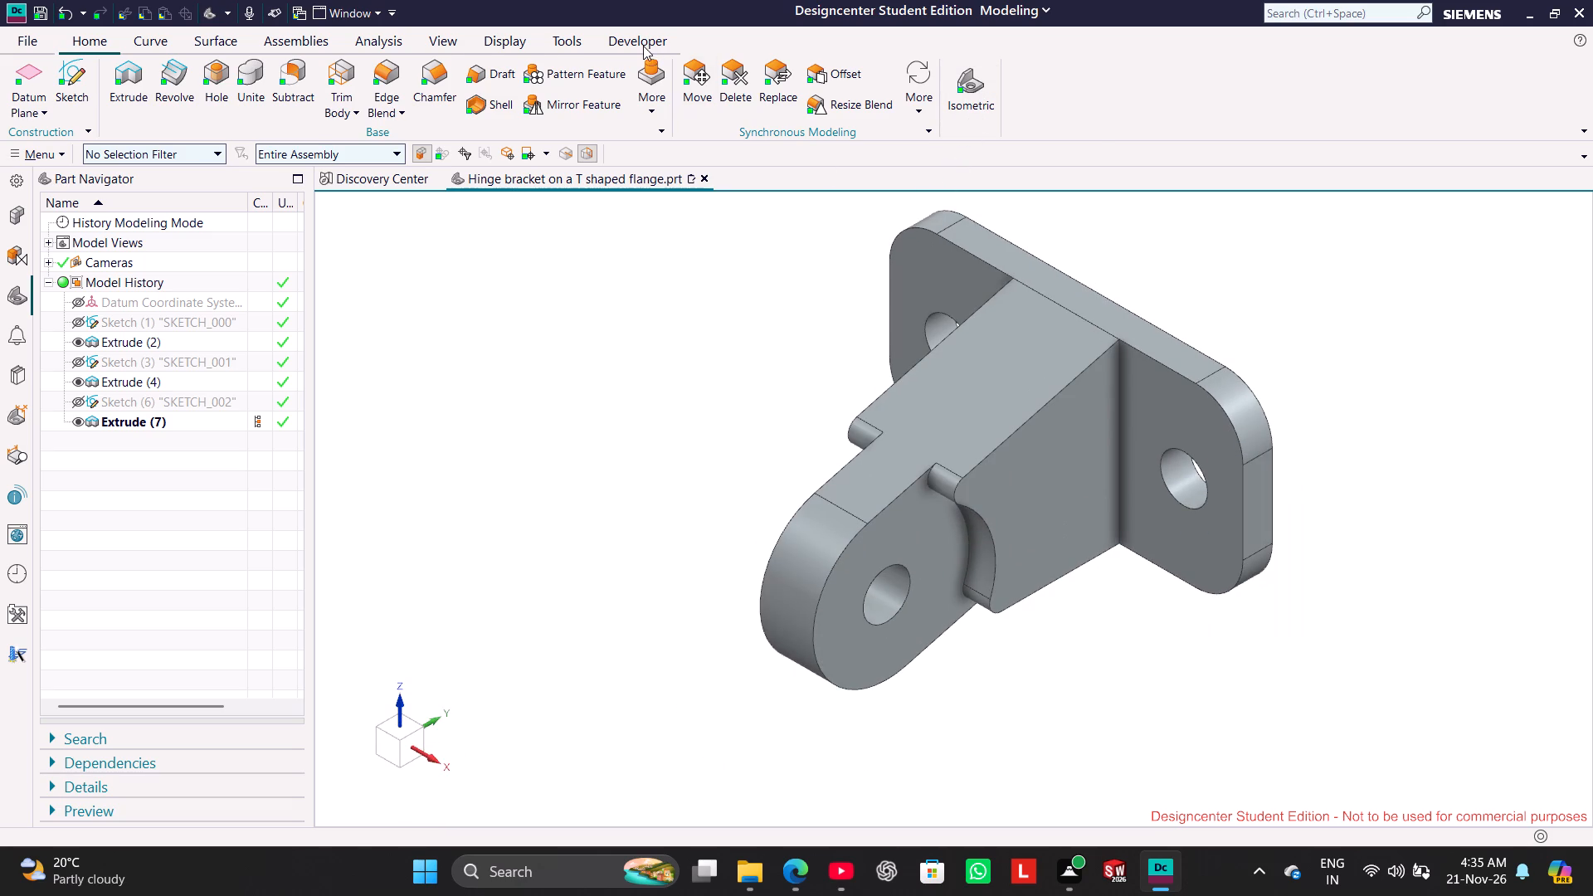
# Stop the journal recording.
pyautogui.click(642, 46)
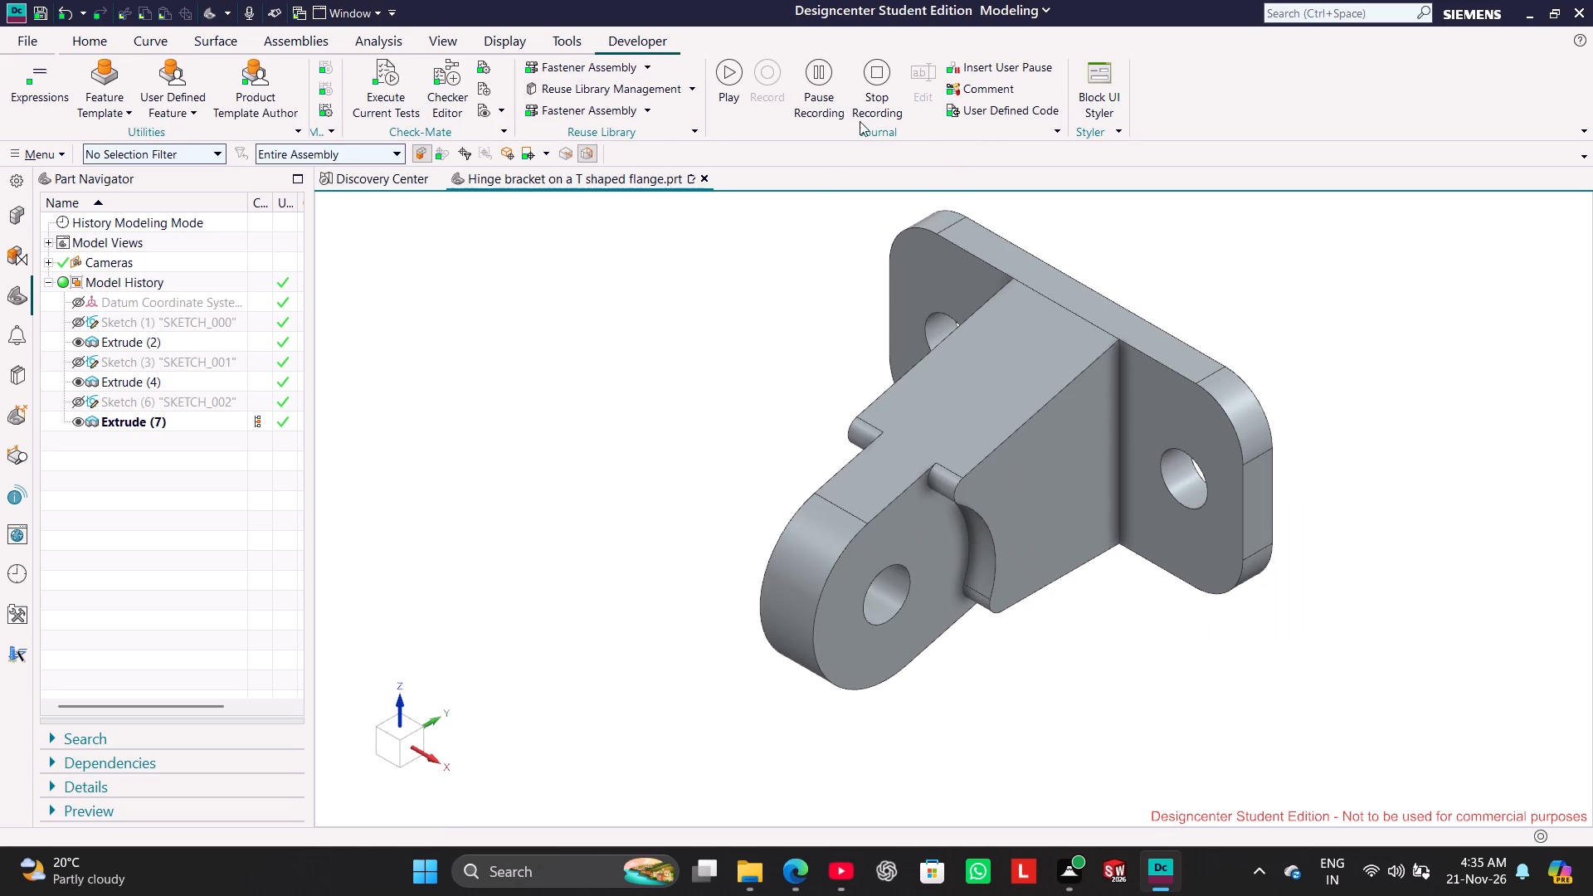
pyautogui.click(881, 87)
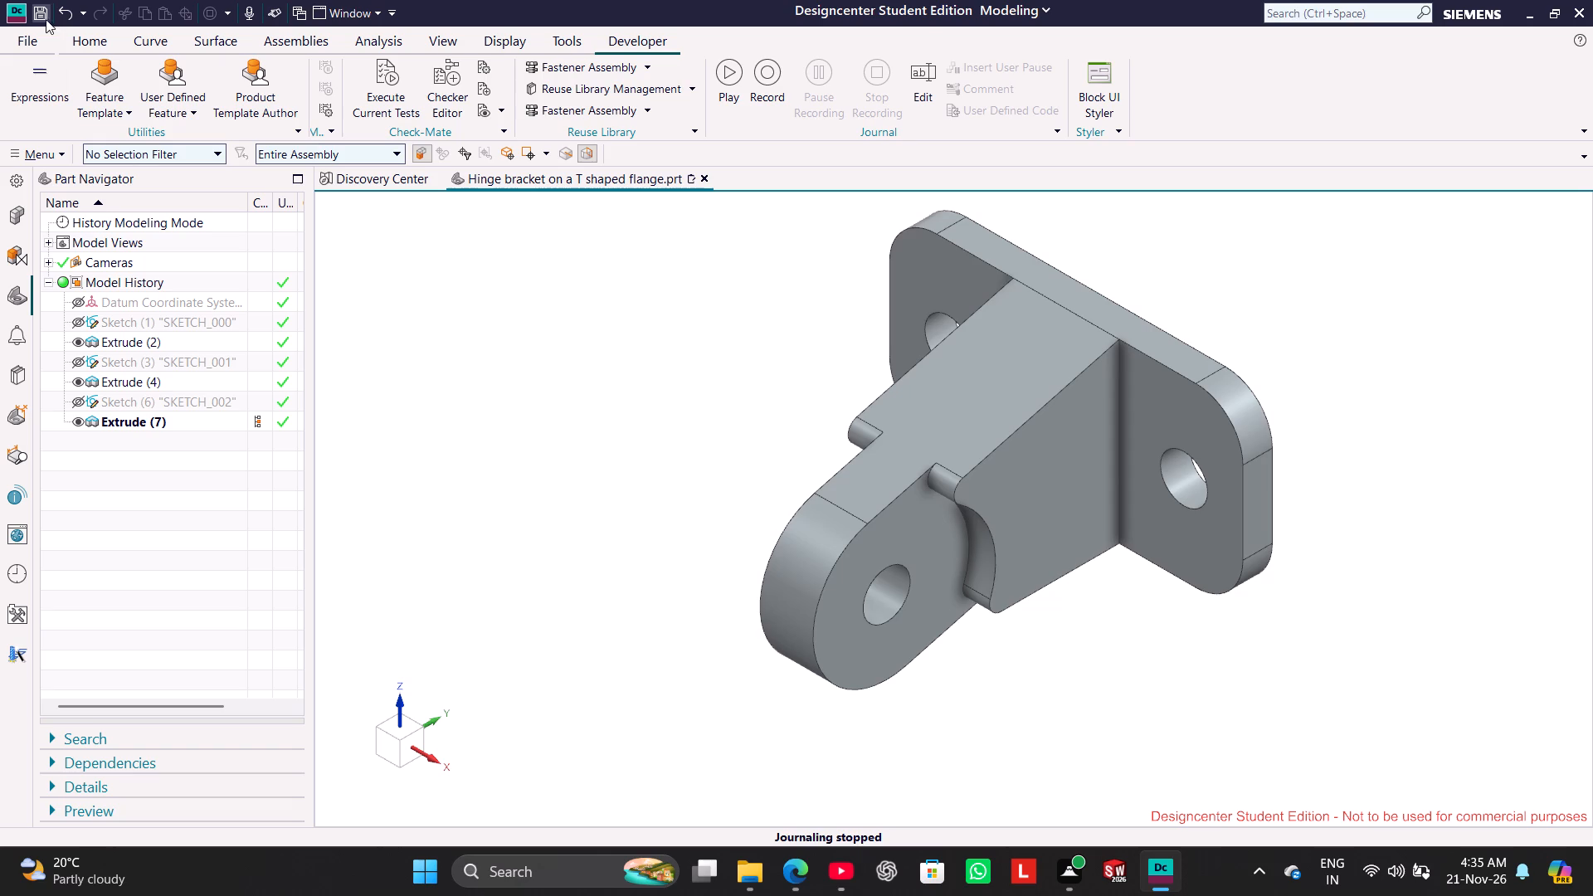
# Save the hinge bracket part file.
pyautogui.click(42, 14)
pyautogui.doubleClick(42, 14)
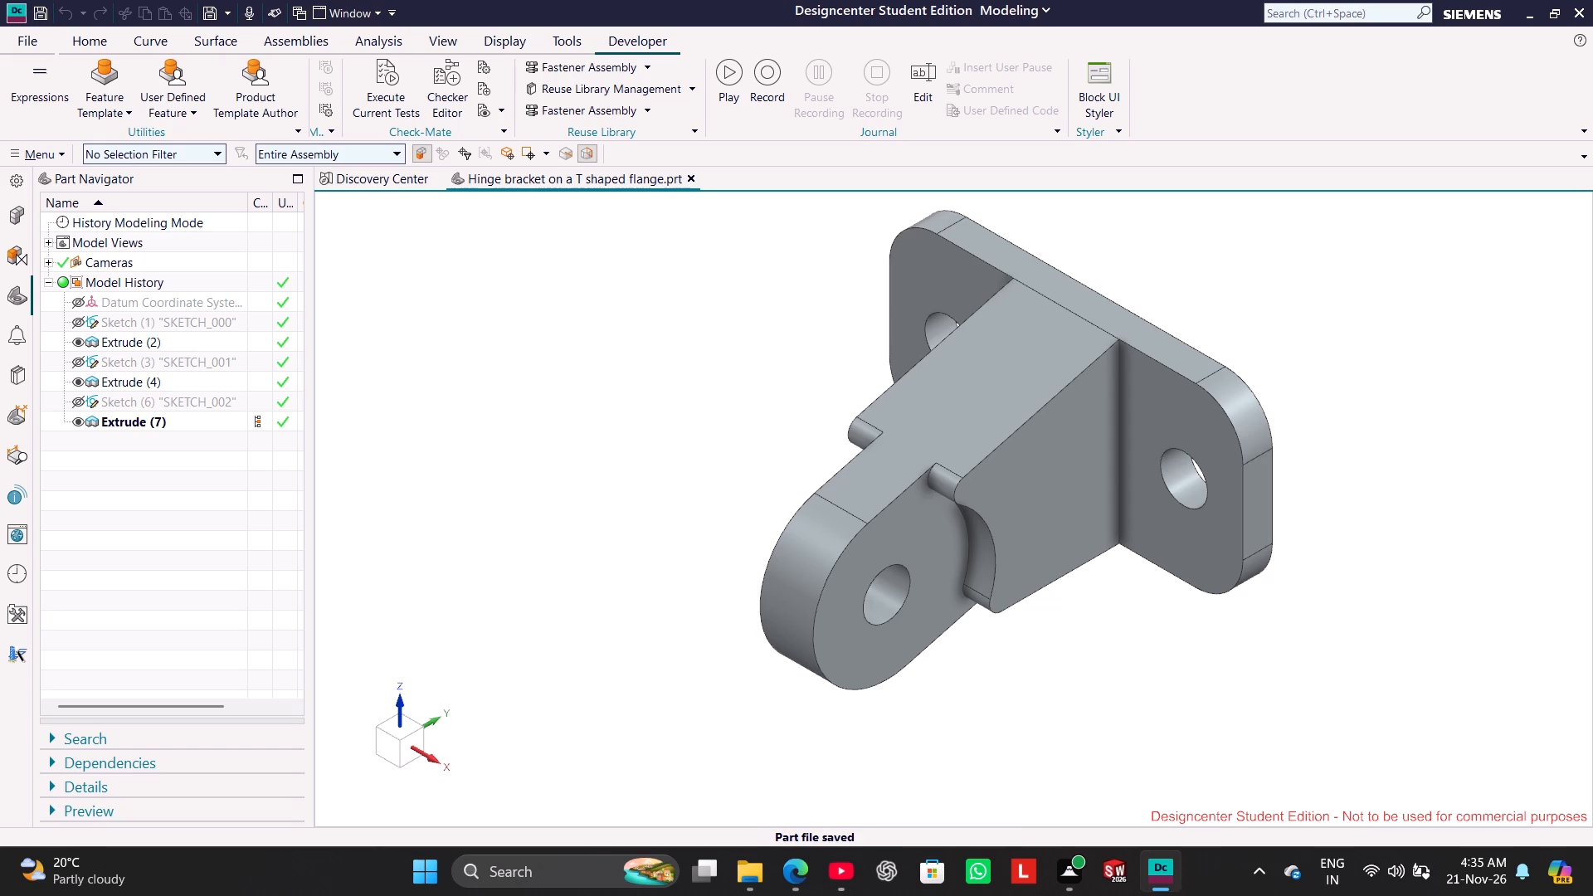
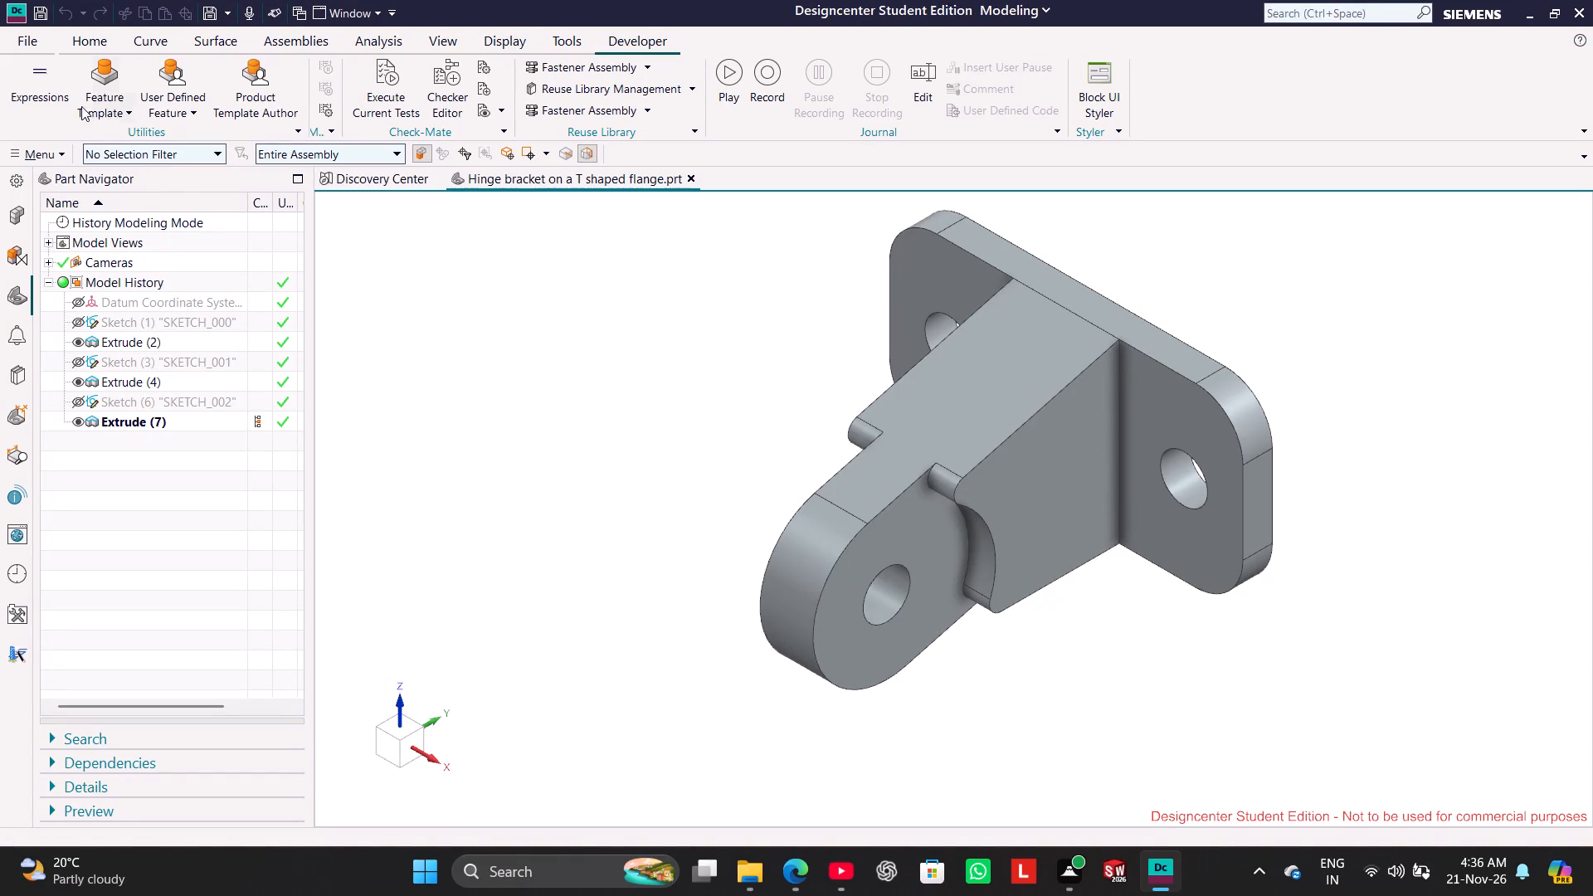
# Save the hinge bracket part file again.
pyautogui.tripleClick(41, 18)
pyautogui.click(34, 48)
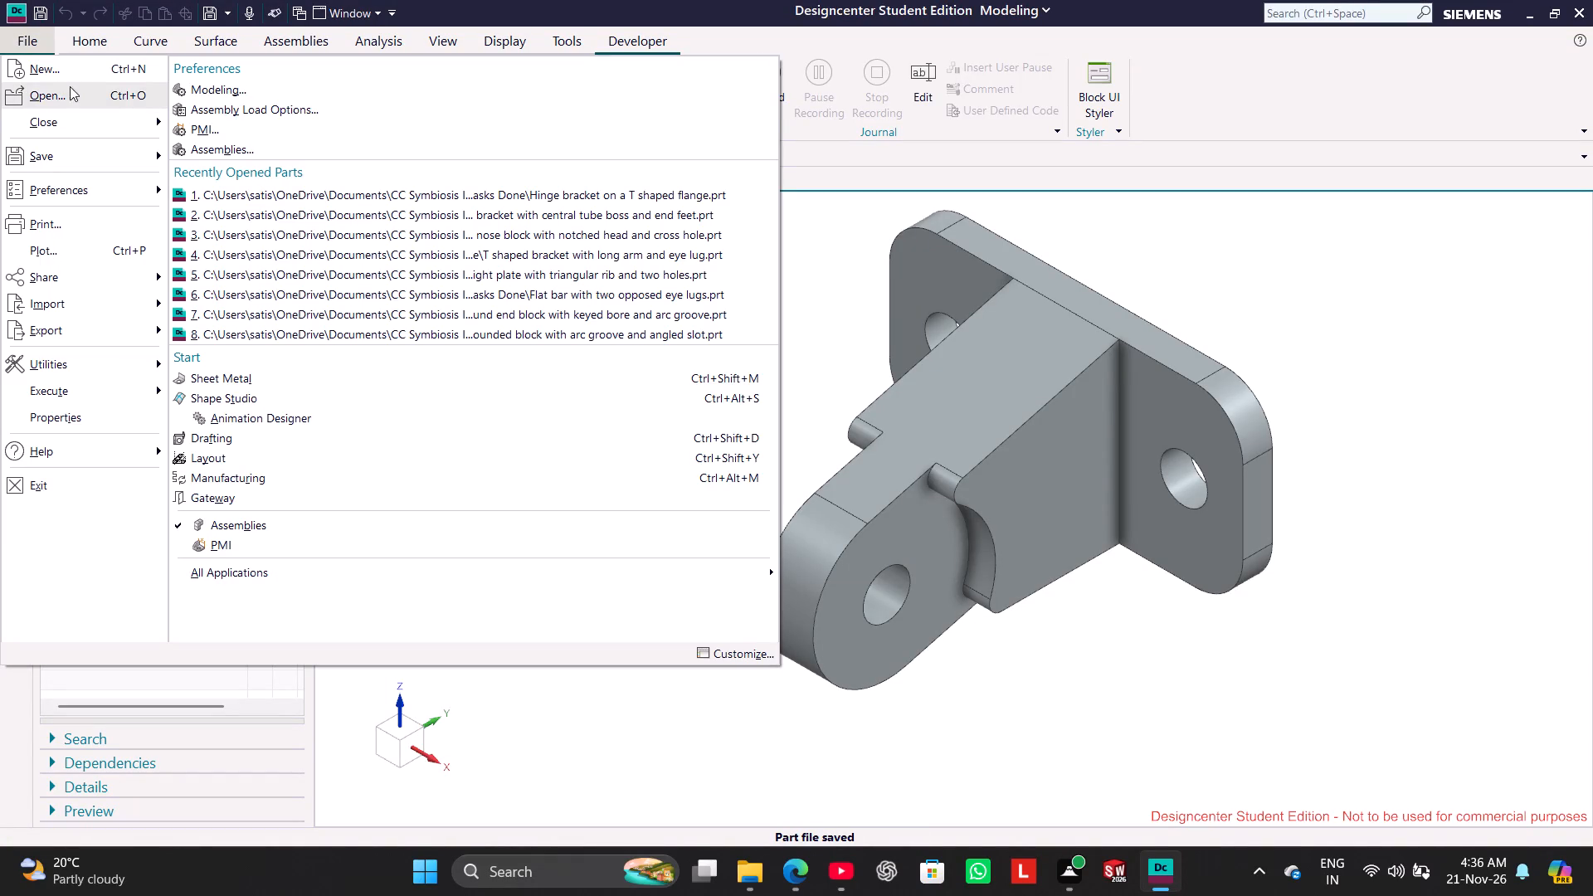
pyautogui.click(833, 268)
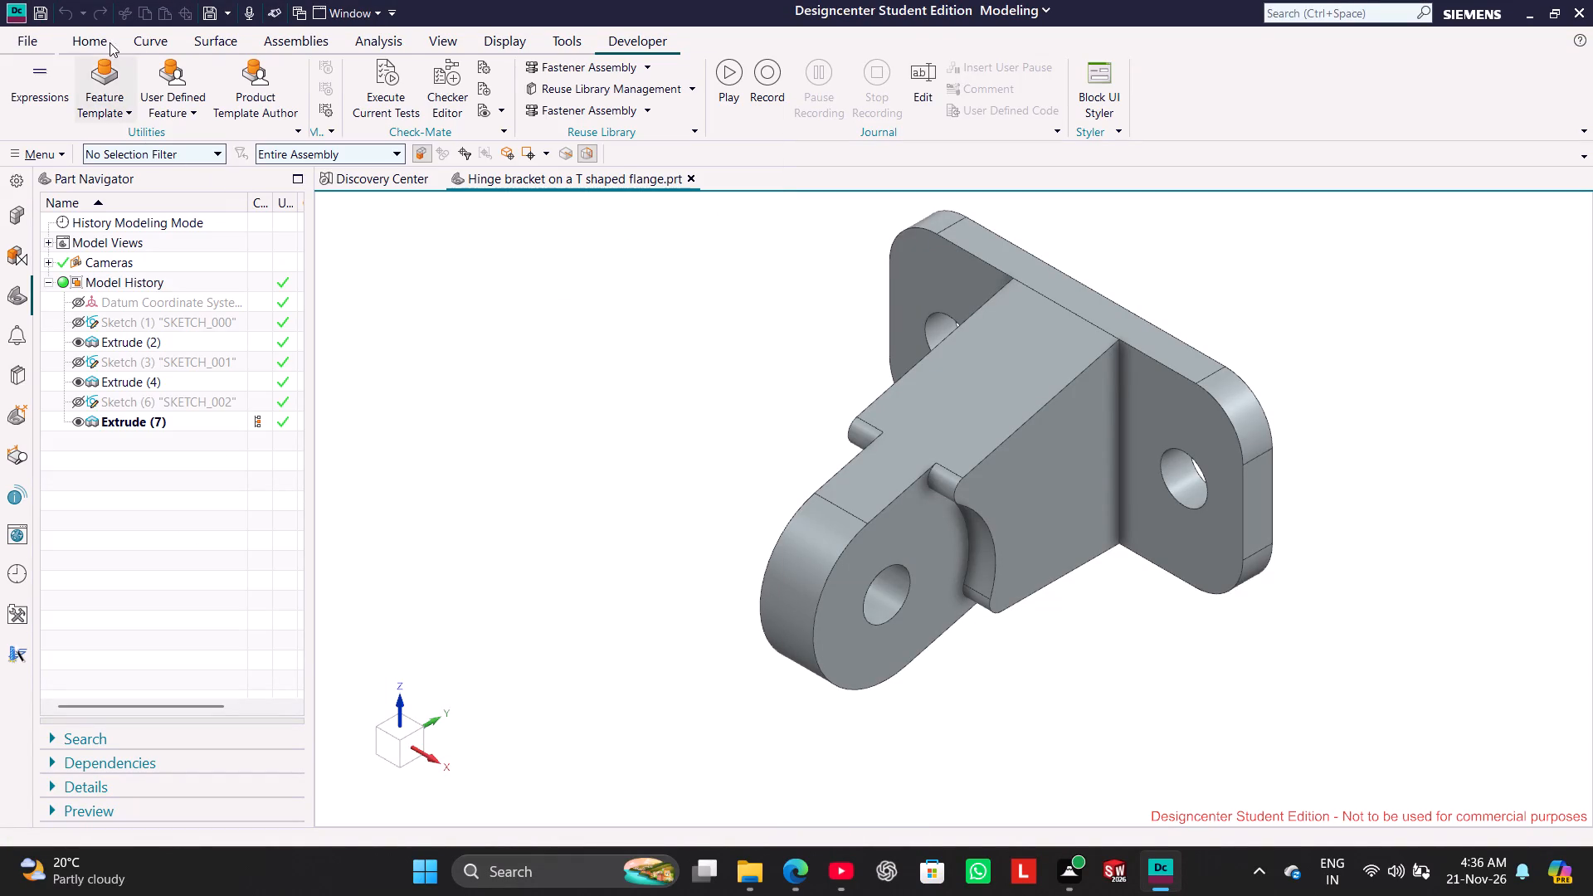
# Start a new sketch on the Front principal plane.
pyautogui.click(109, 40)
pyautogui.click(81, 83)
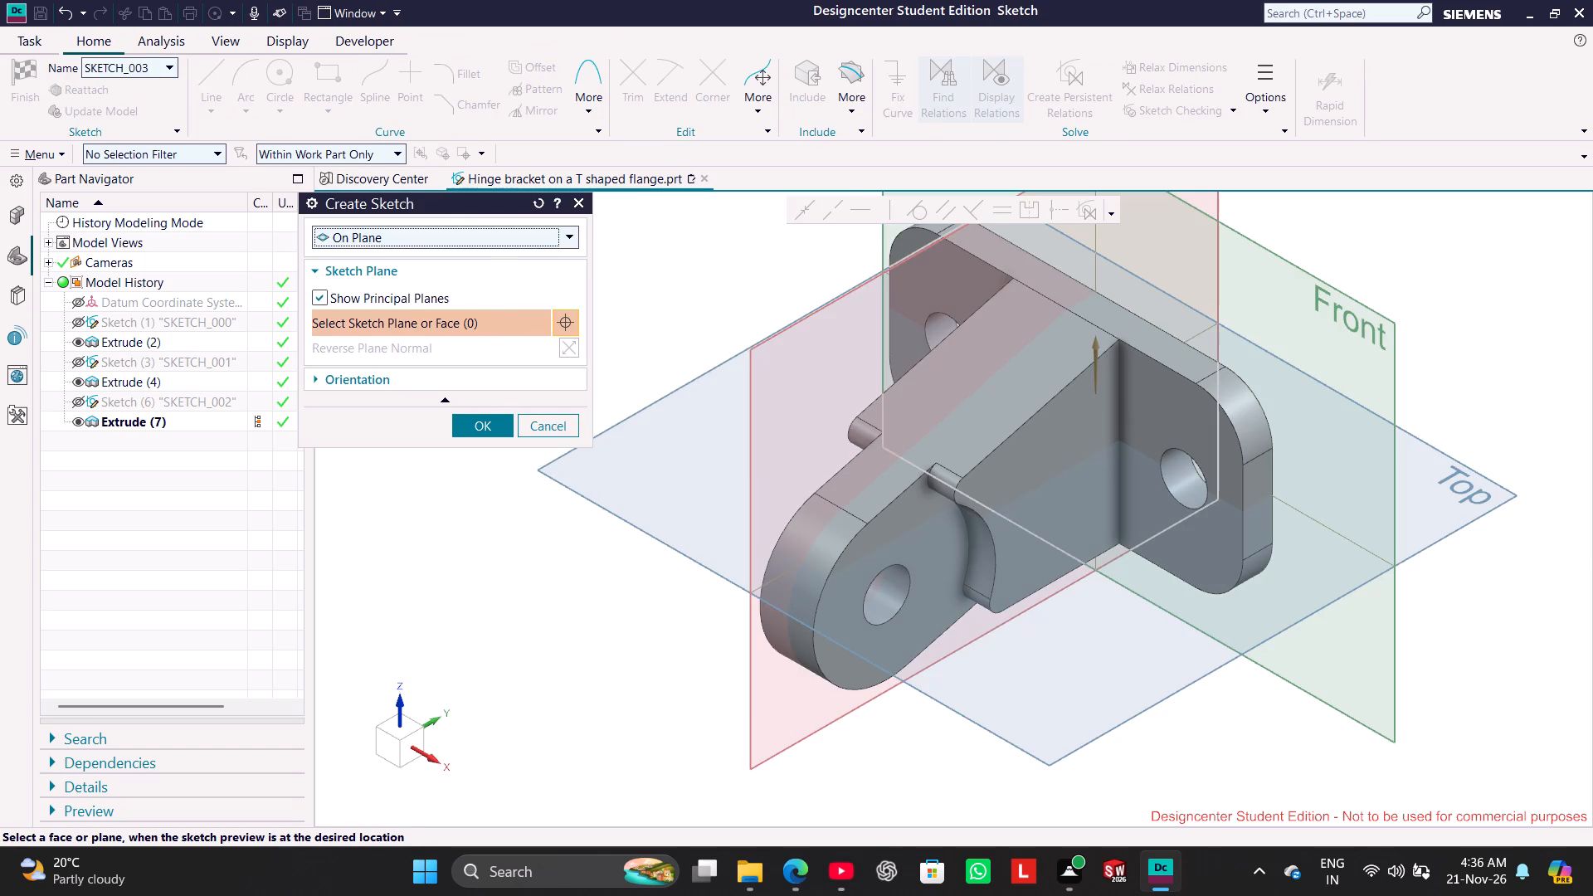
pyautogui.click(1381, 352)
pyautogui.click(489, 434)
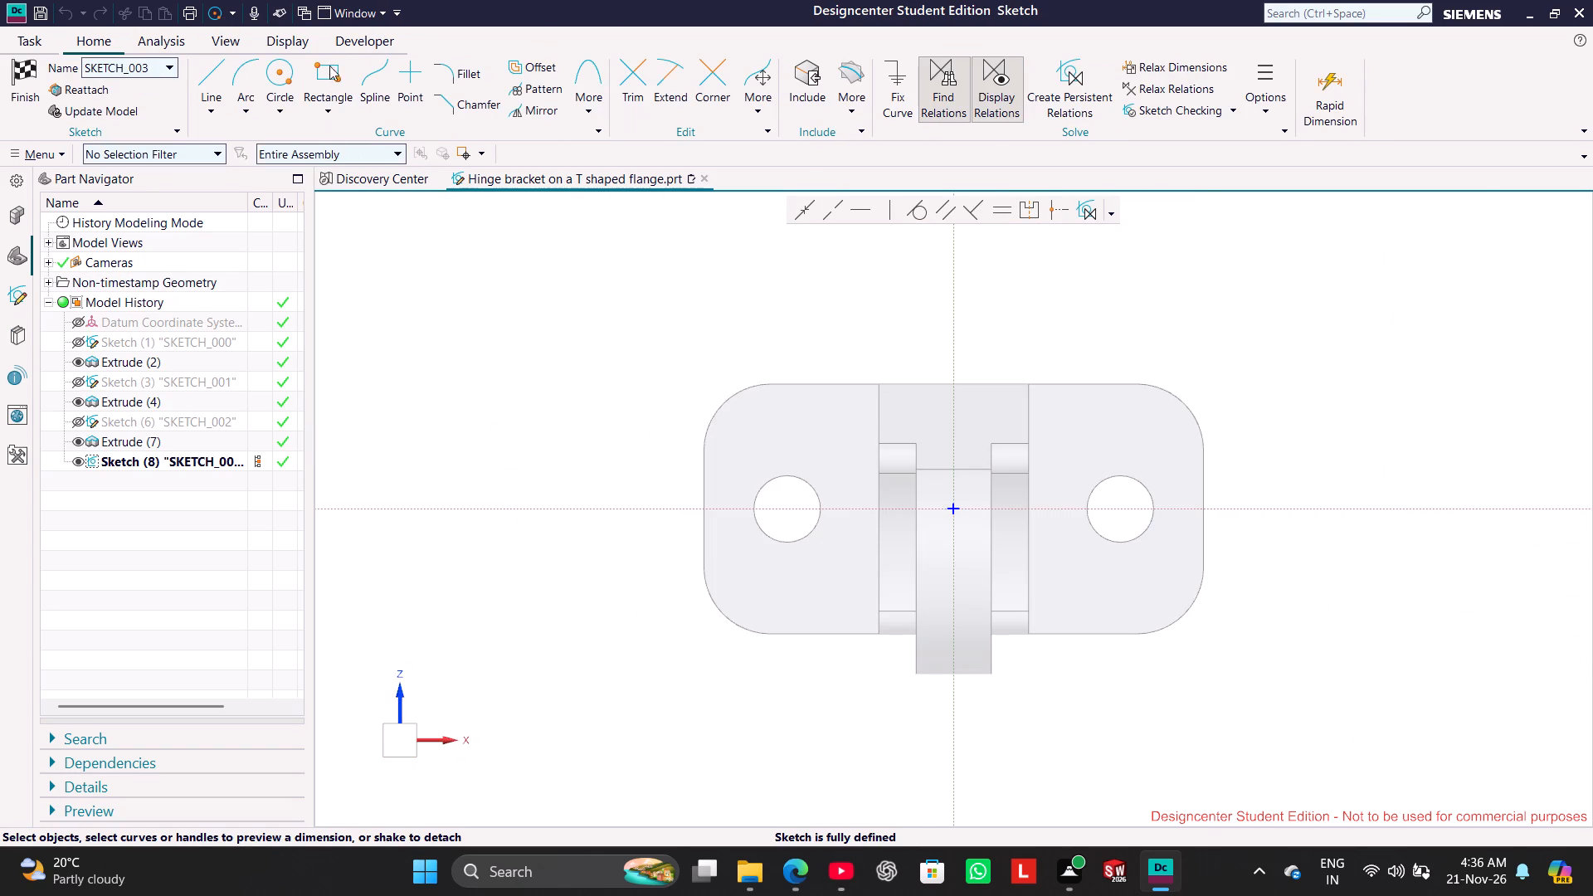
# Sketch a rectangle about 19.5 mm wide and 26.5 mm high, extending downward from the sketch origin.
pyautogui.click(334, 71)
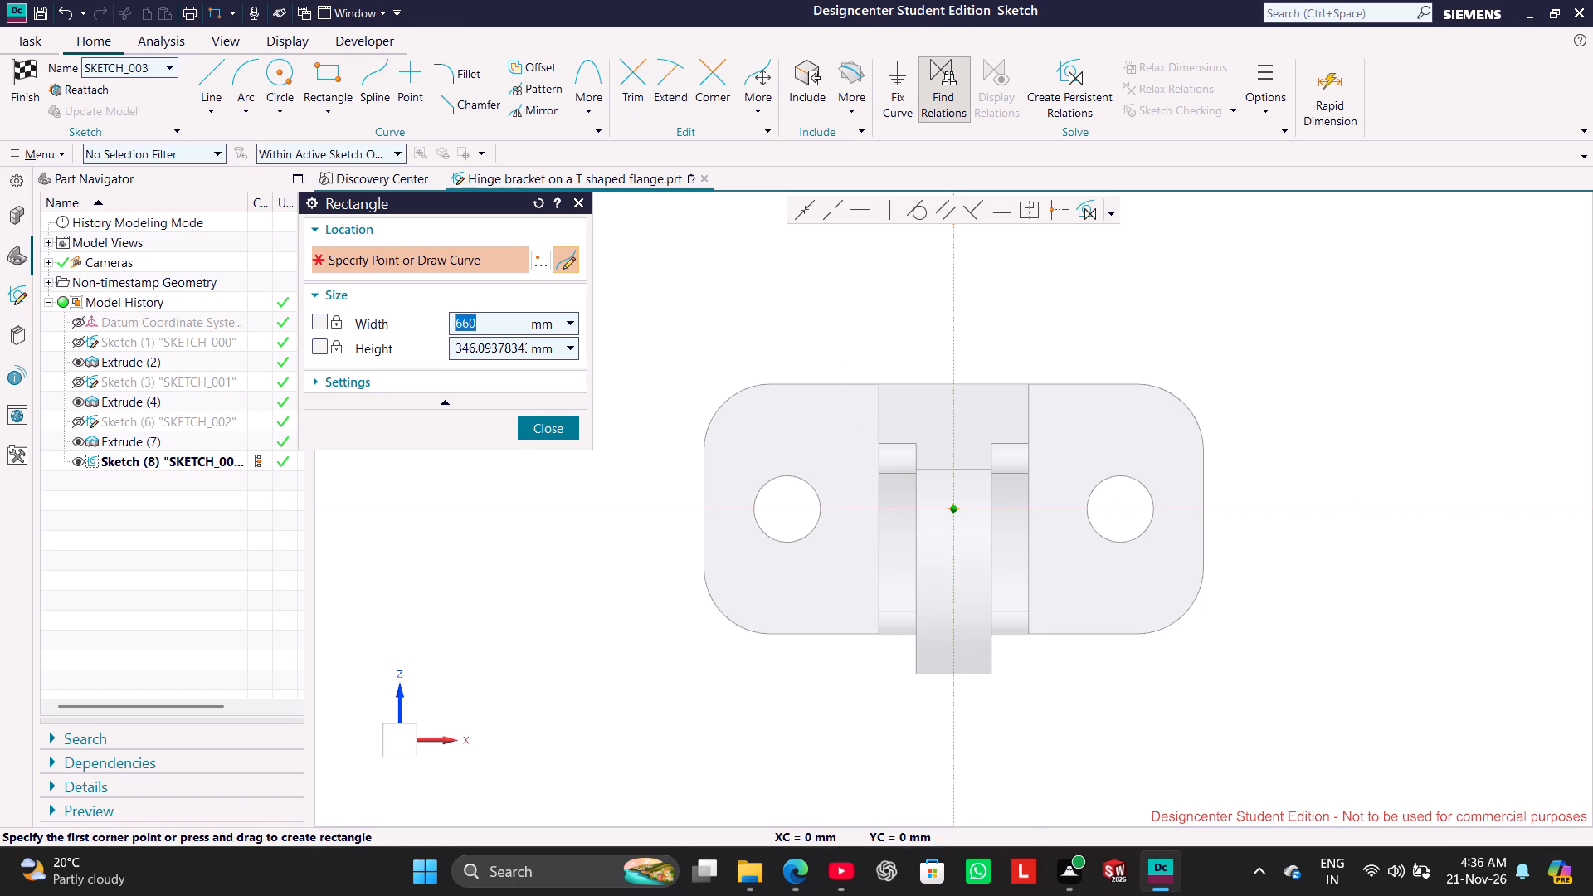
pyautogui.click(954, 510)
pyautogui.click(1118, 729)
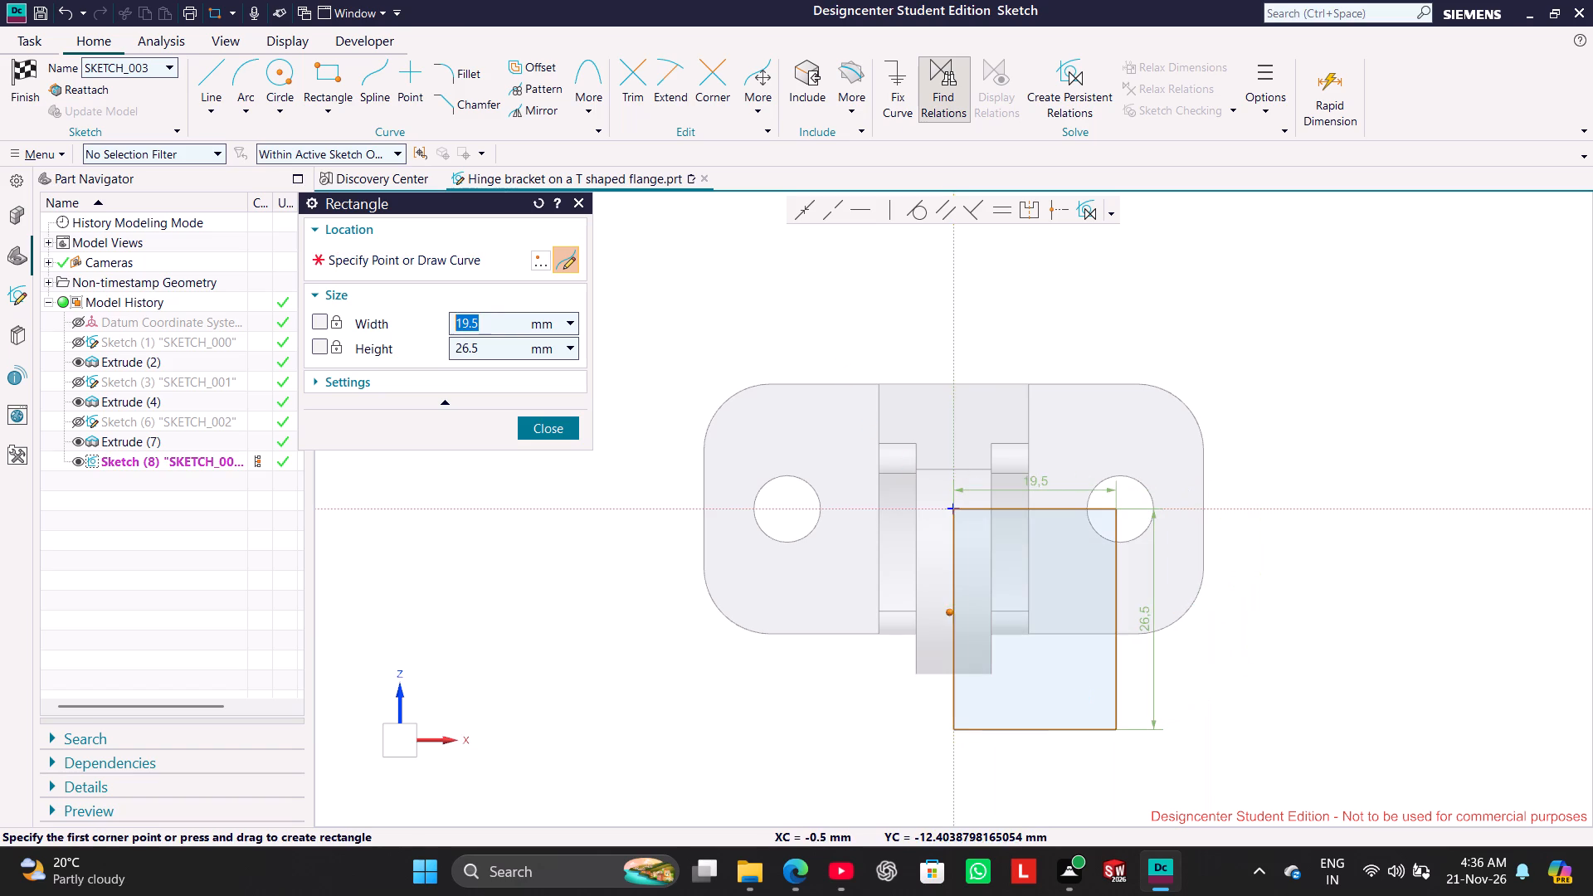
pyautogui.click(540, 432)
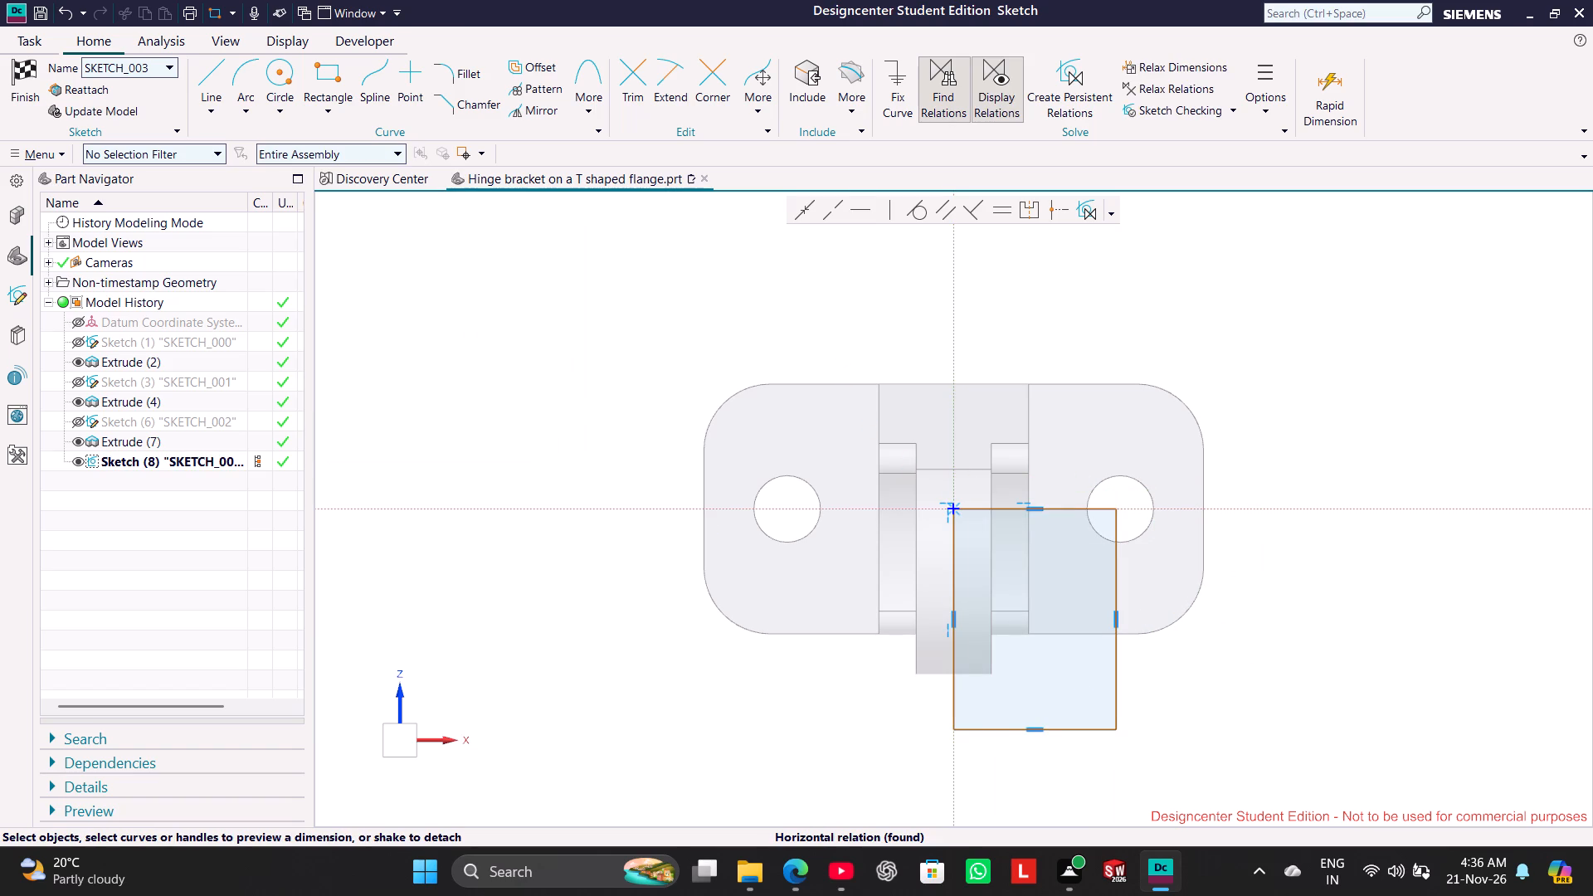
# Try to move the rectangle's top edge upward from the horizontal axis.
pyautogui.click(1030, 514)
pyautogui.moveTo(1032, 510); pyautogui.dragTo(1055, 398)
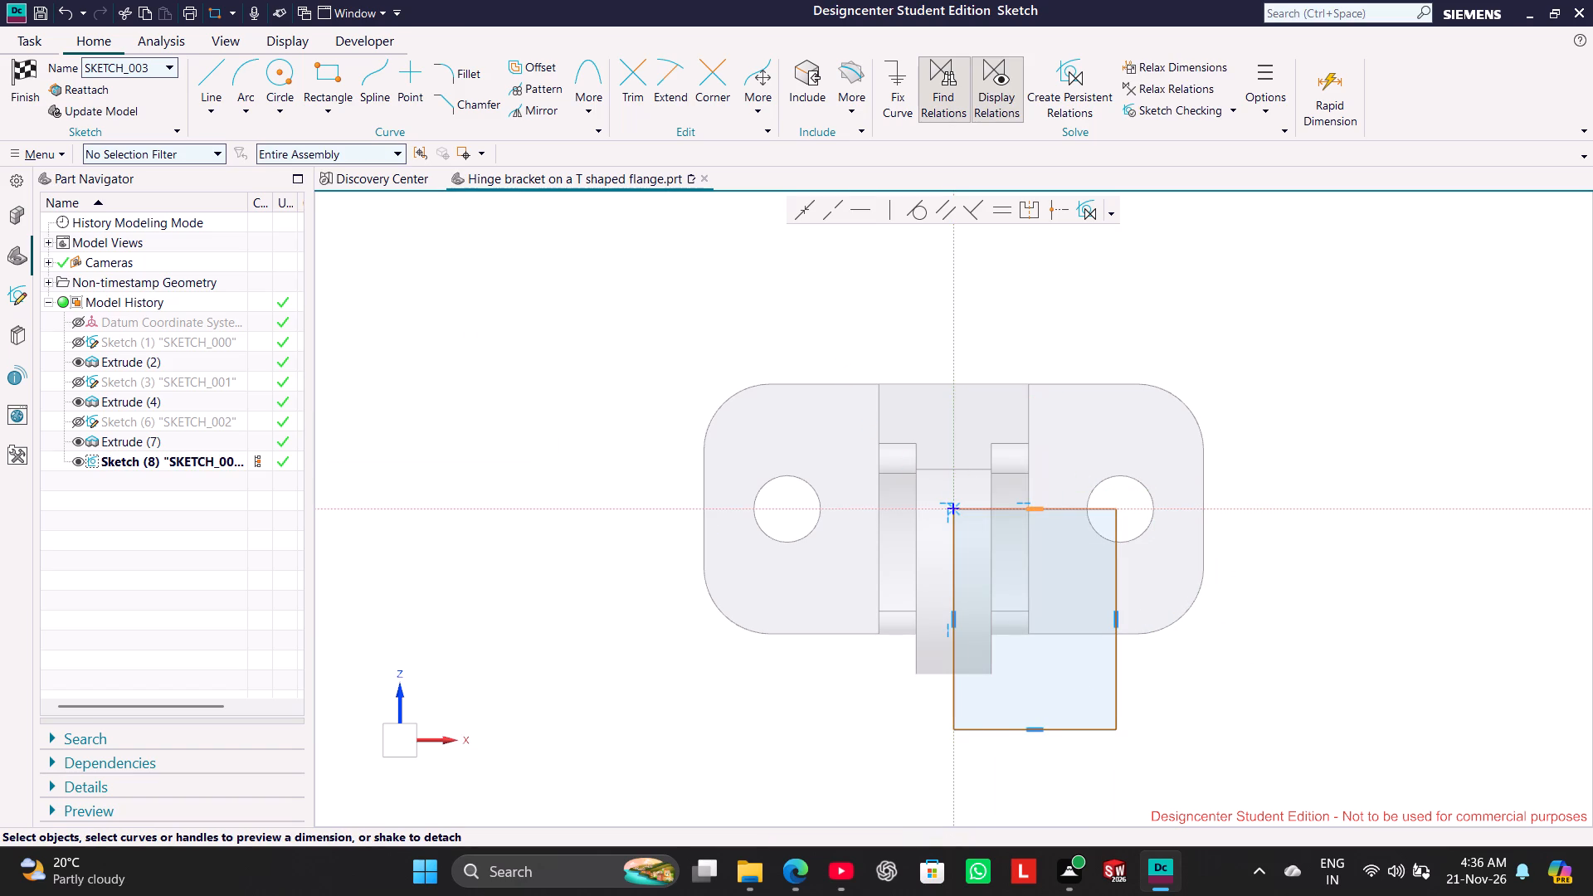
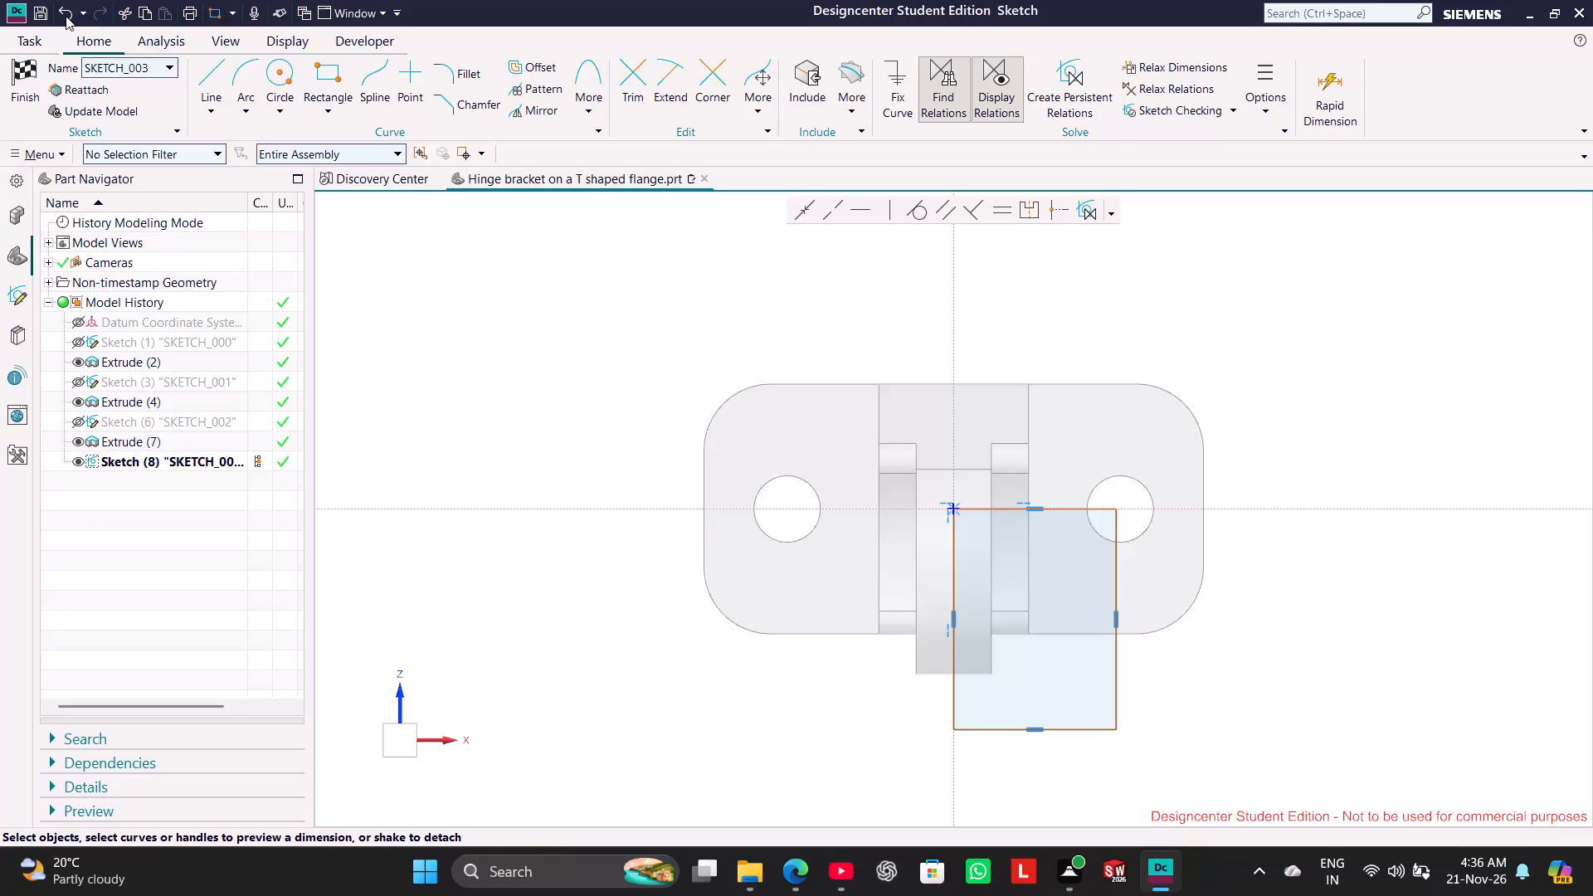
# Undo the rectangle, finish the sketch, and undo the creation of the Front plane sketch so it is removed from the model.
pyautogui.doubleClick(66, 16)
pyautogui.moveTo(570, 411); pyautogui.dragTo(821, 232, button='right')
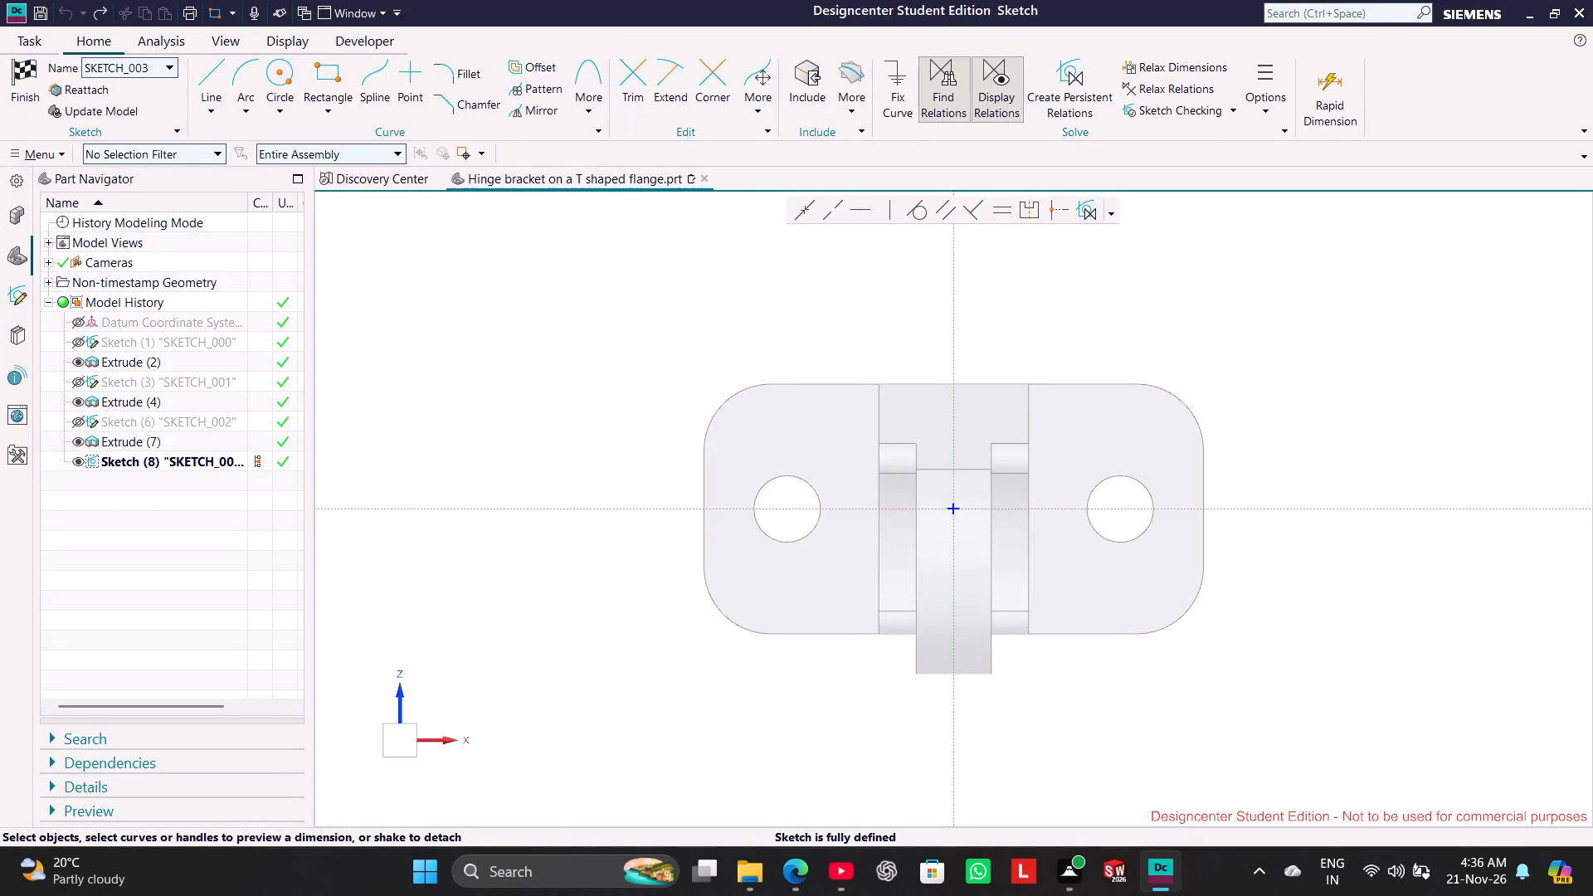
pyautogui.click(33, 85)
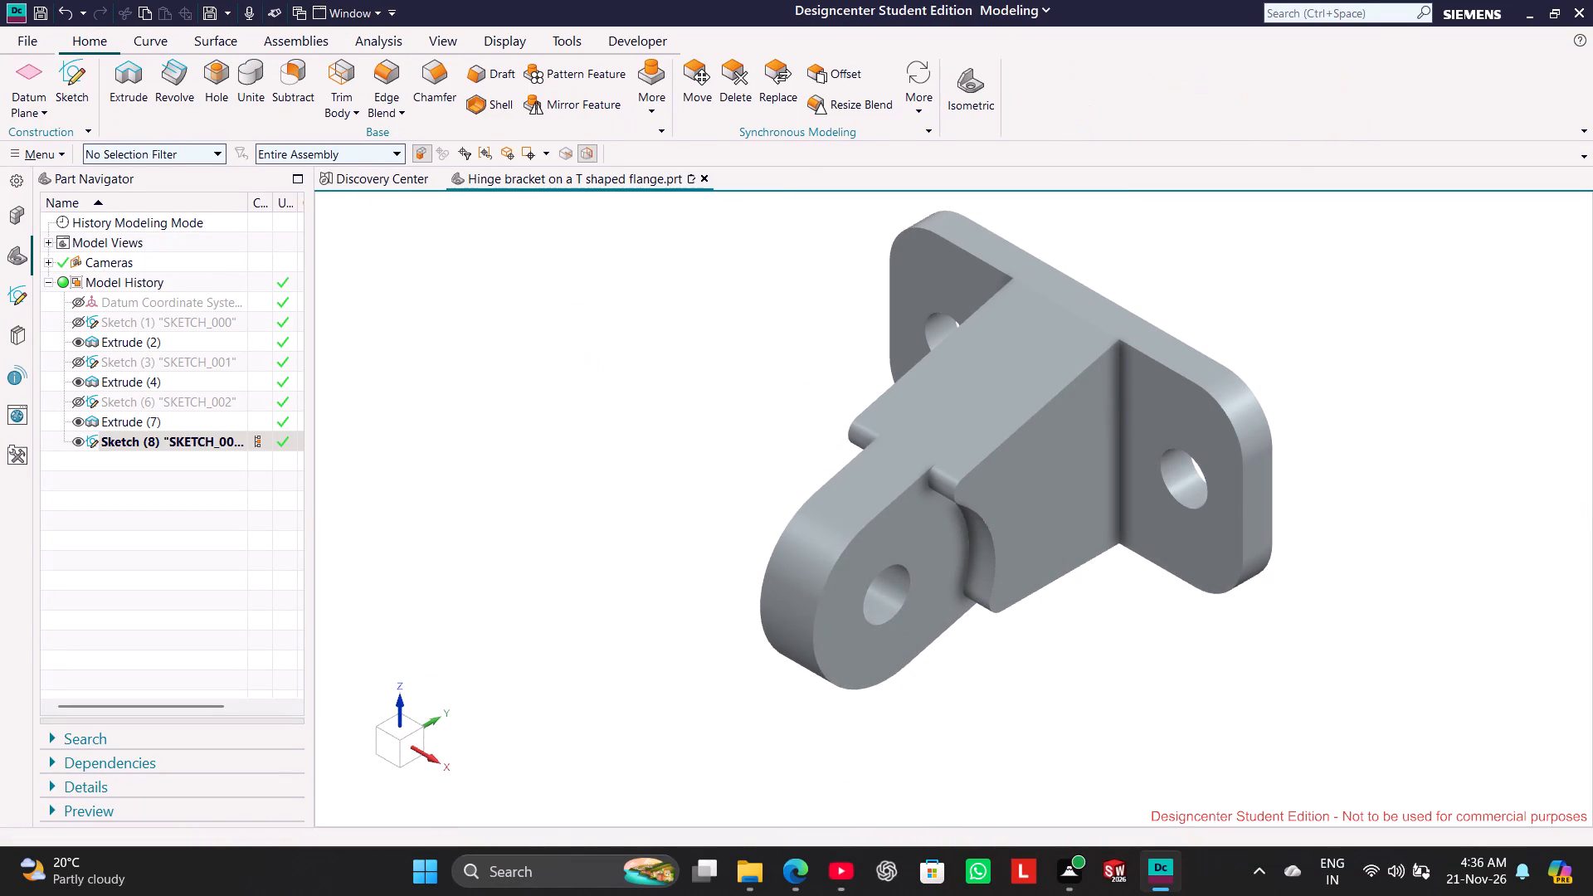
pyautogui.click(64, 12)
pyautogui.tripleClick(64, 12)
pyautogui.tripleClick(64, 12)
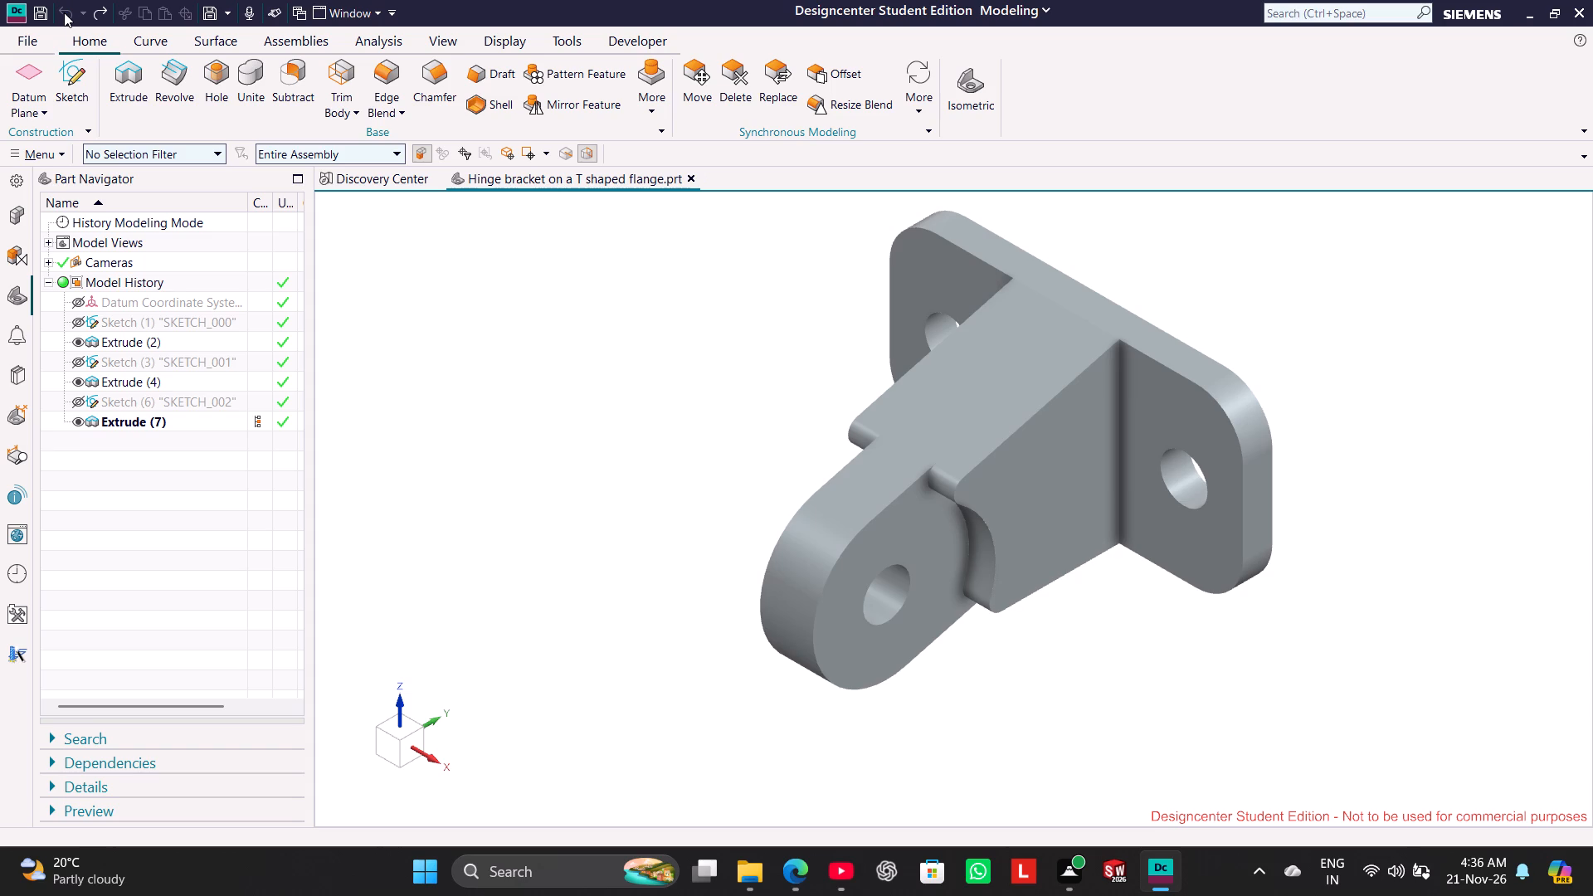
pyautogui.tripleClick(64, 12)
# Display the bracket shaded with its edges shown and save the part file.
pyautogui.moveTo(401, 359); pyautogui.dragTo(597, 197, button='right')
pyautogui.tripleClick(35, 11)
pyautogui.tripleClick(35, 11)
pyautogui.click(35, 11)
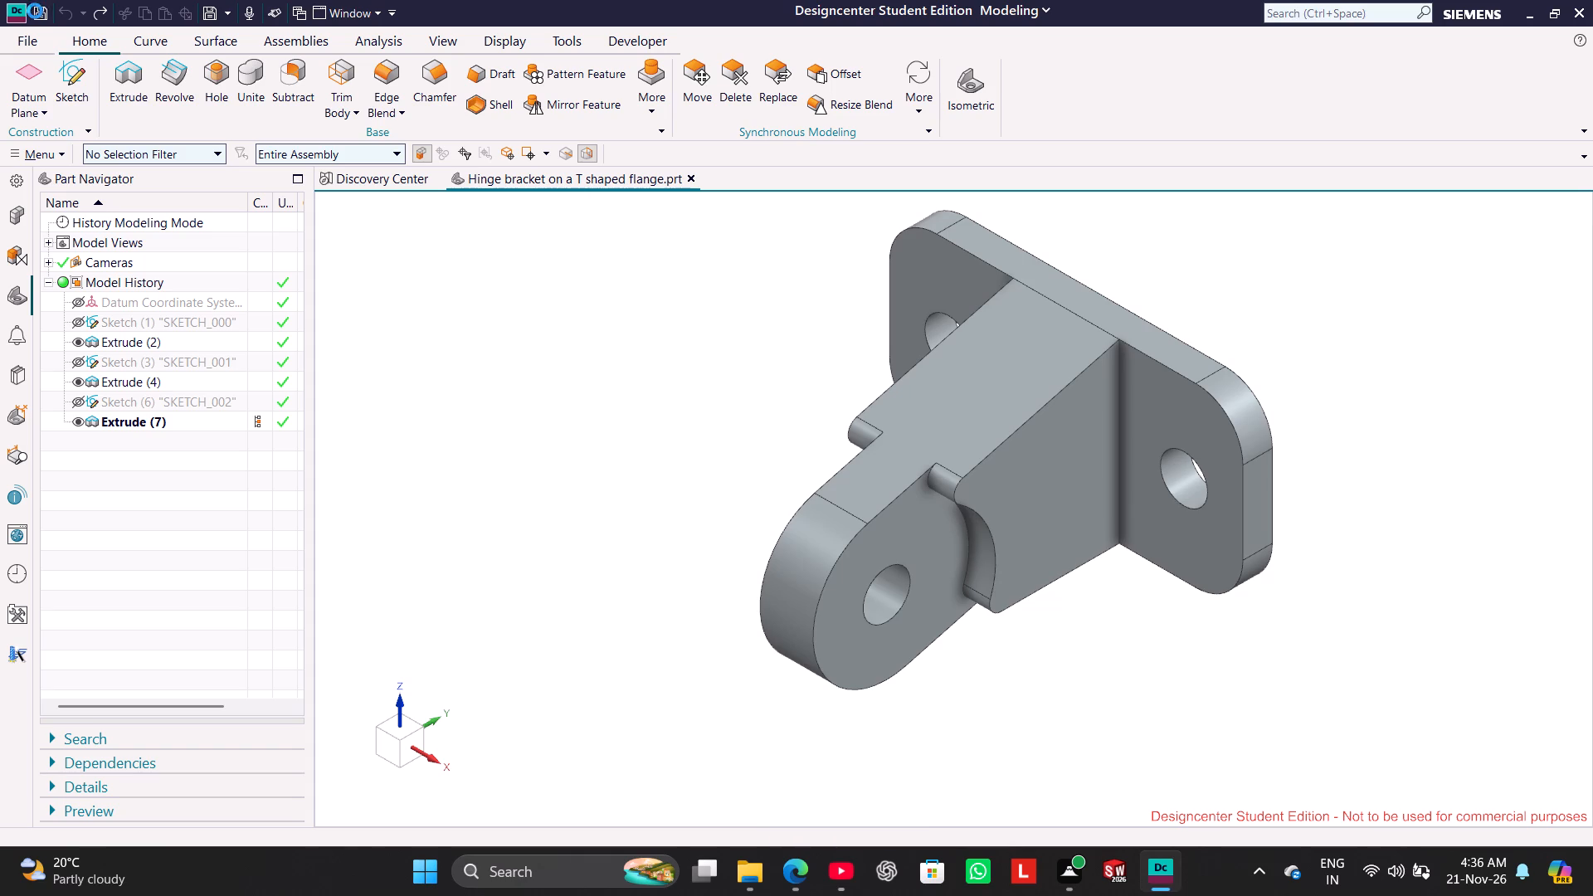
# Print the bracket view to a PDF named "Hinge bracket on a T shaped flange" in the Tasks Done folder.
pyautogui.click(24, 41)
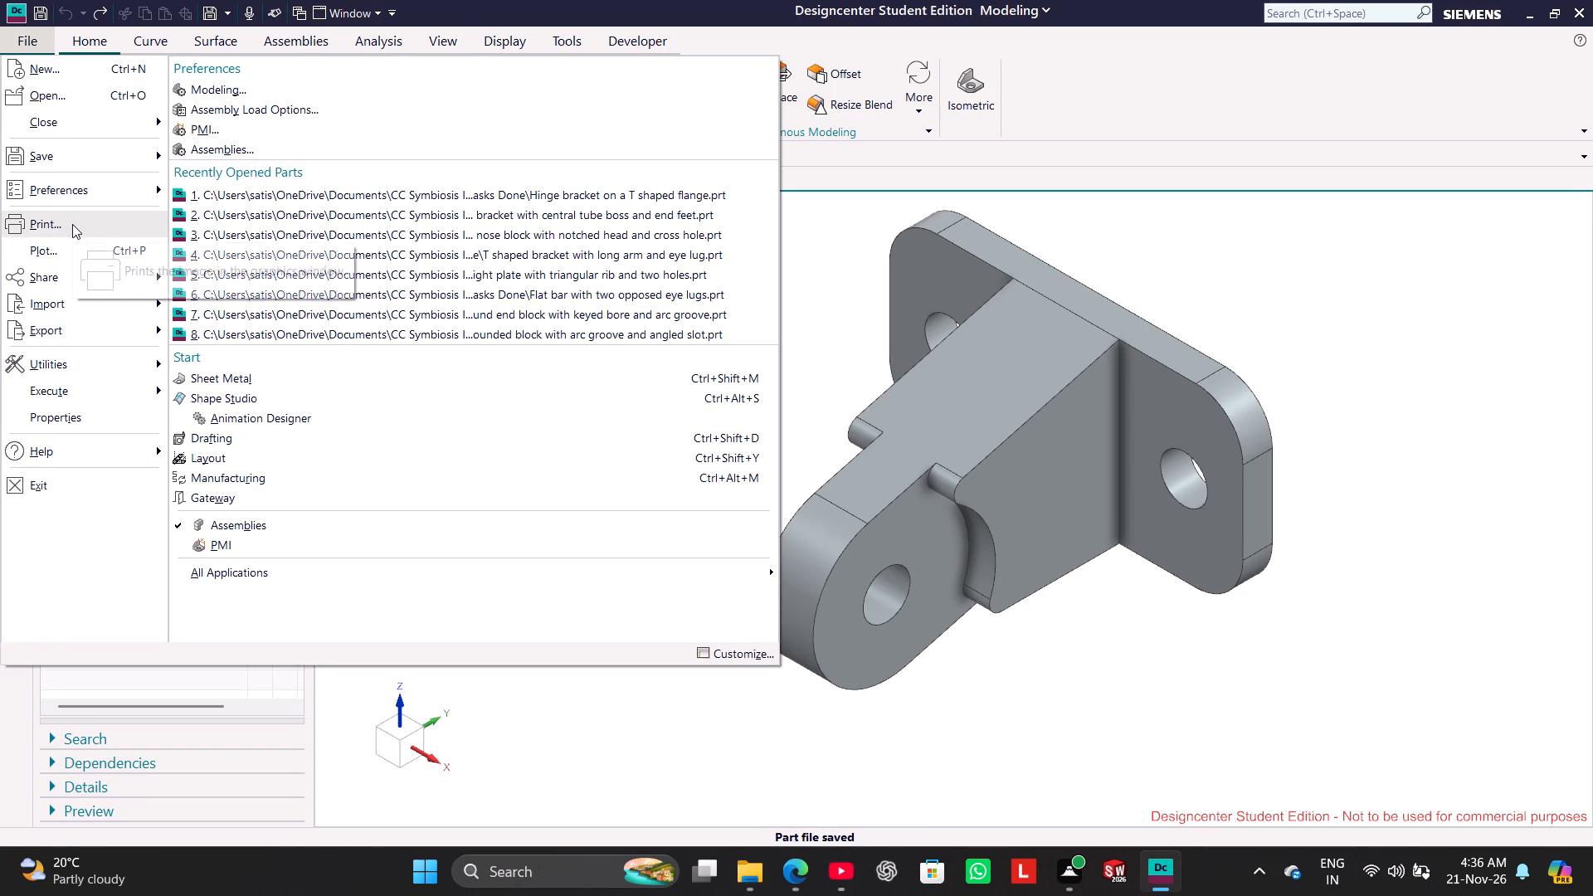
pyautogui.click(72, 224)
pyautogui.click(418, 801)
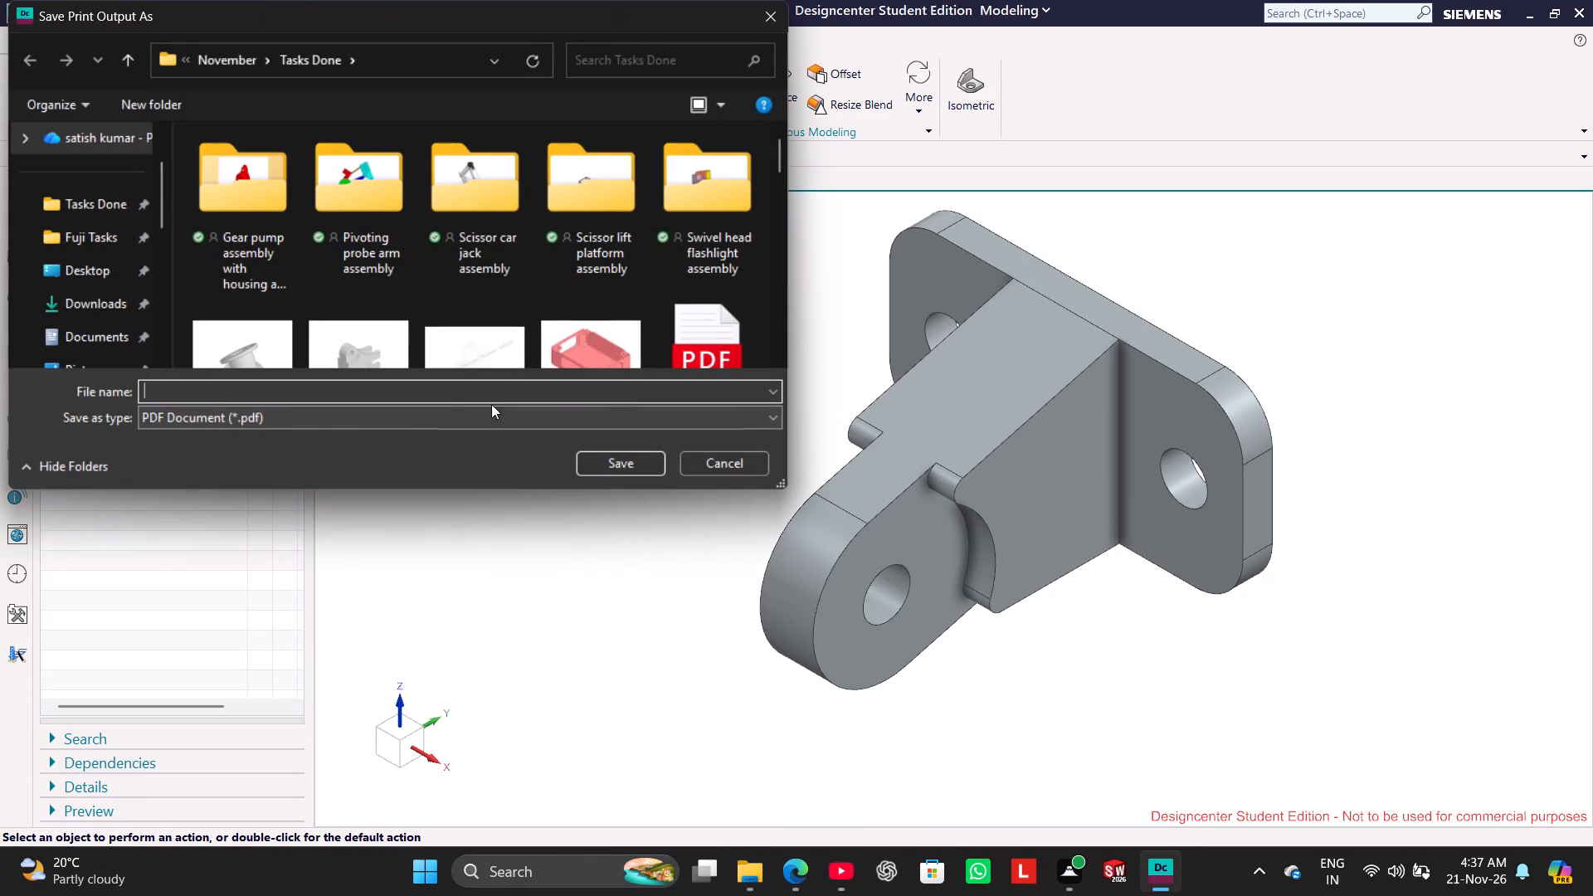
pyautogui.hotkey('ctrl', 'v')
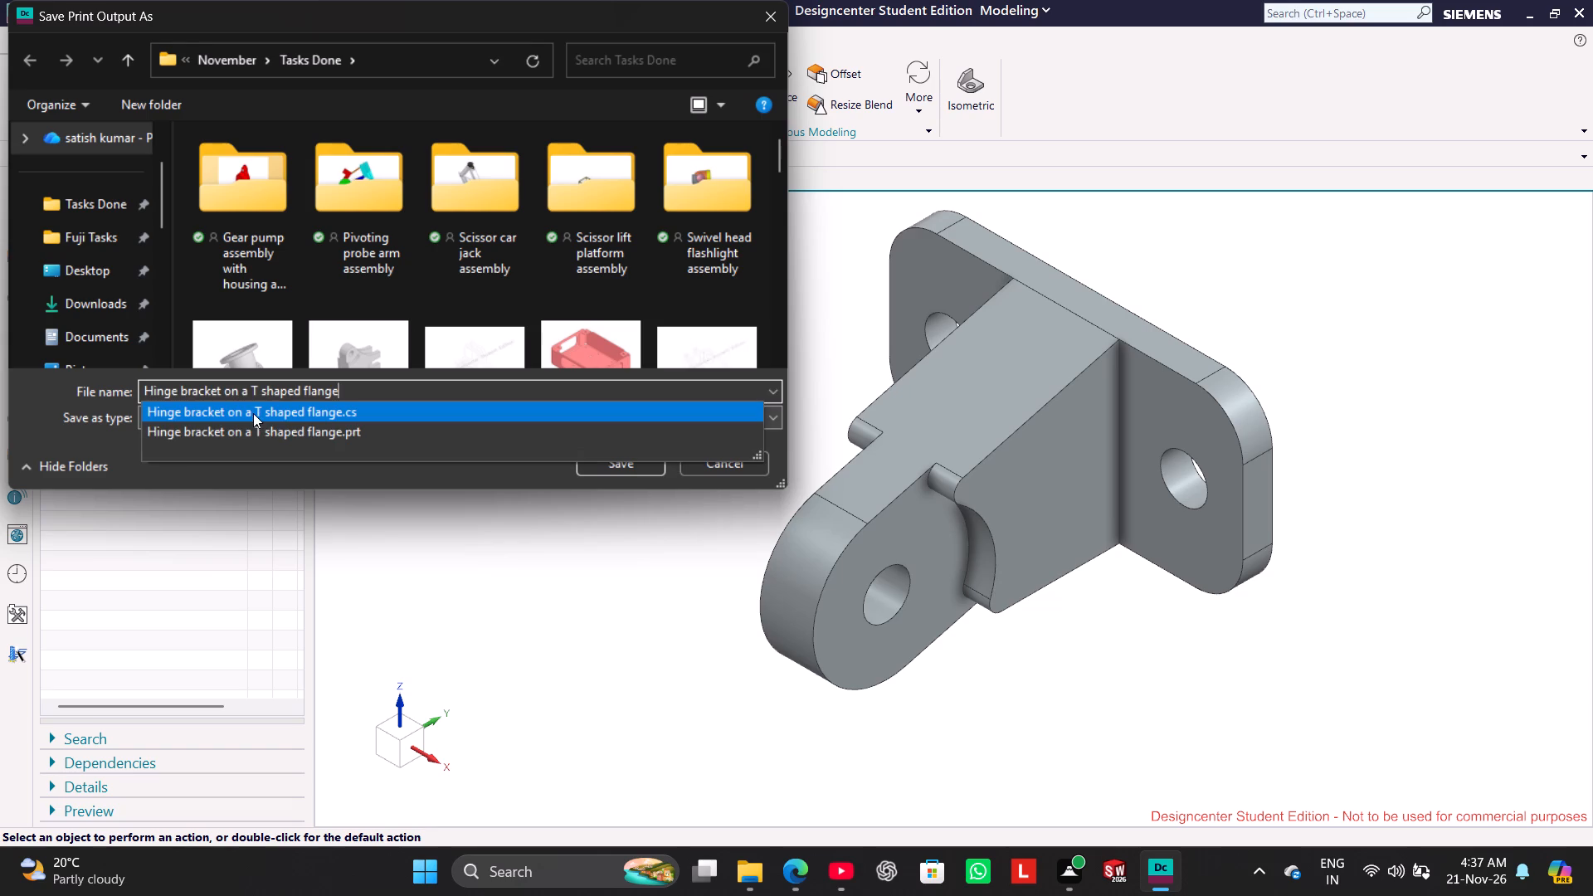
pyautogui.click(650, 626)
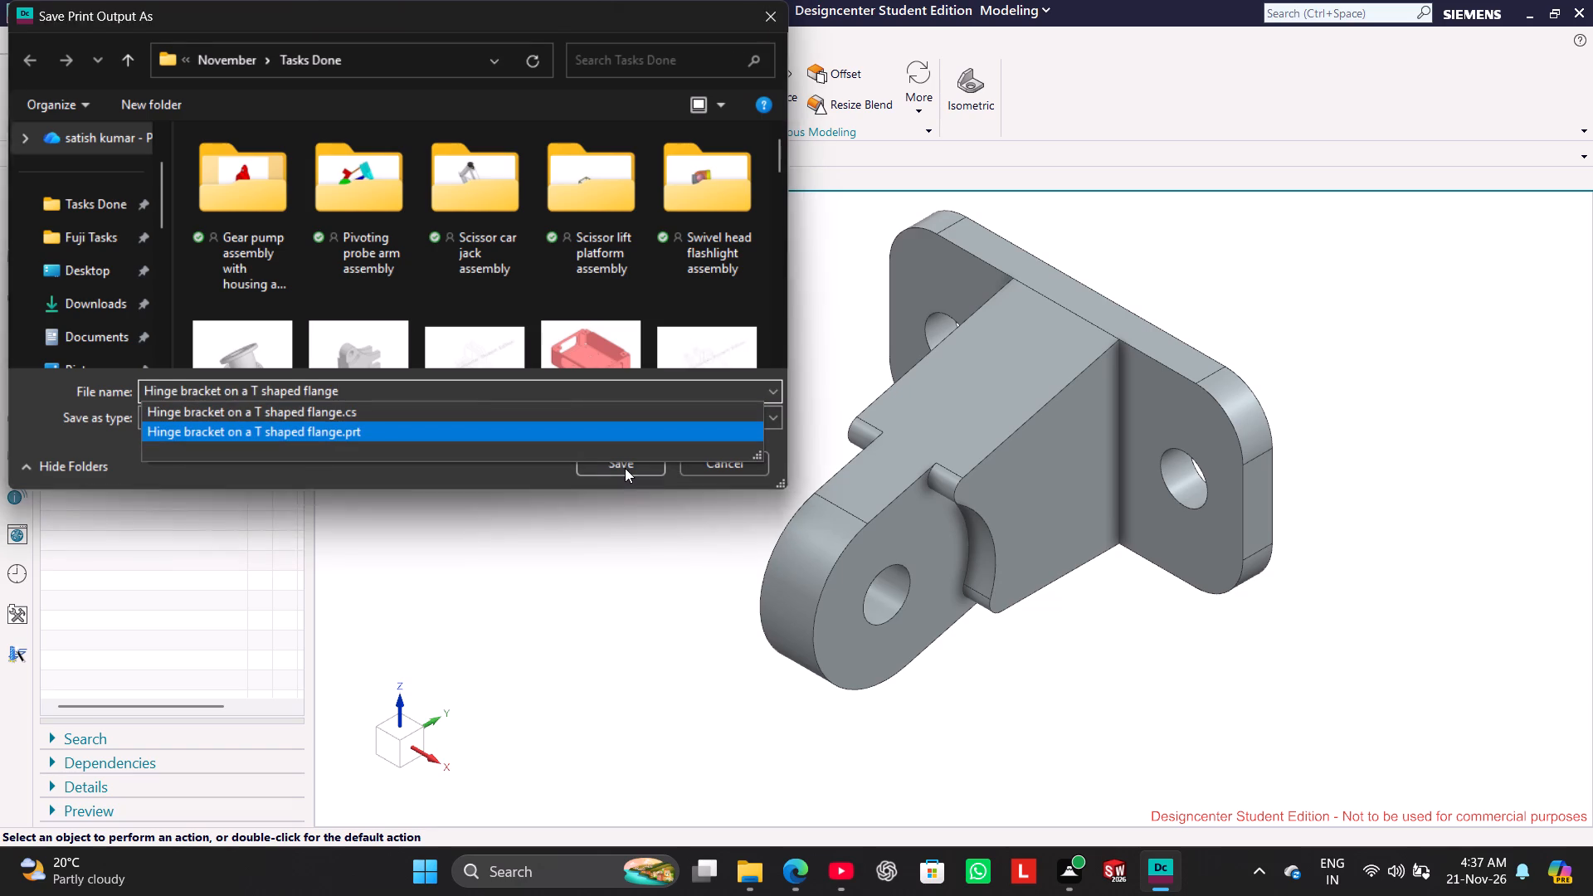
pyautogui.click(625, 467)
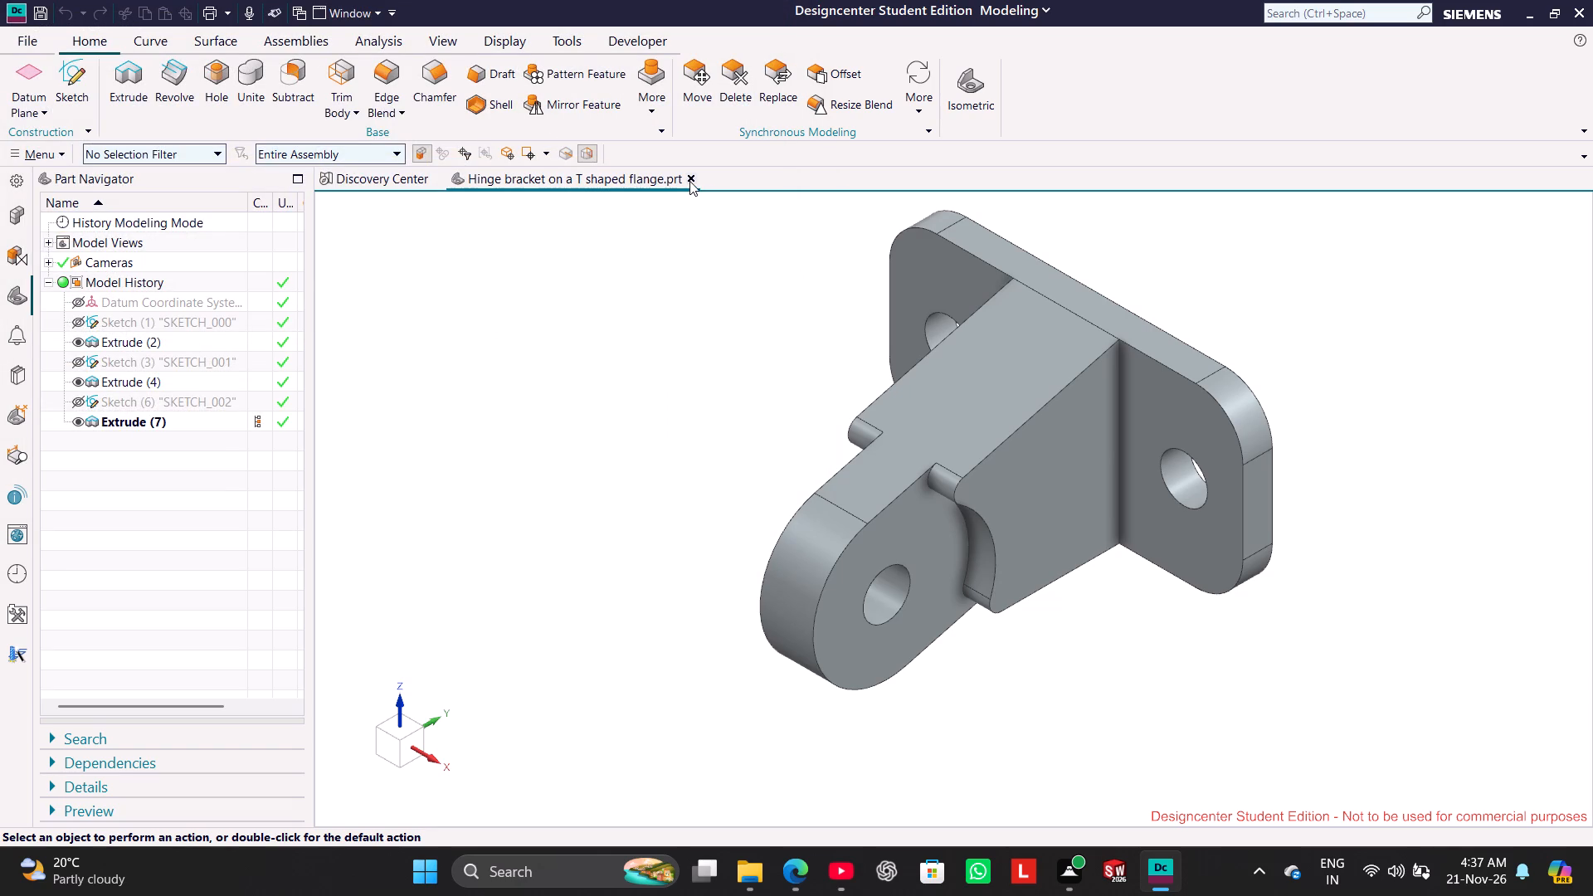
# Close the hinge bracket part.
pyautogui.click(689, 180)
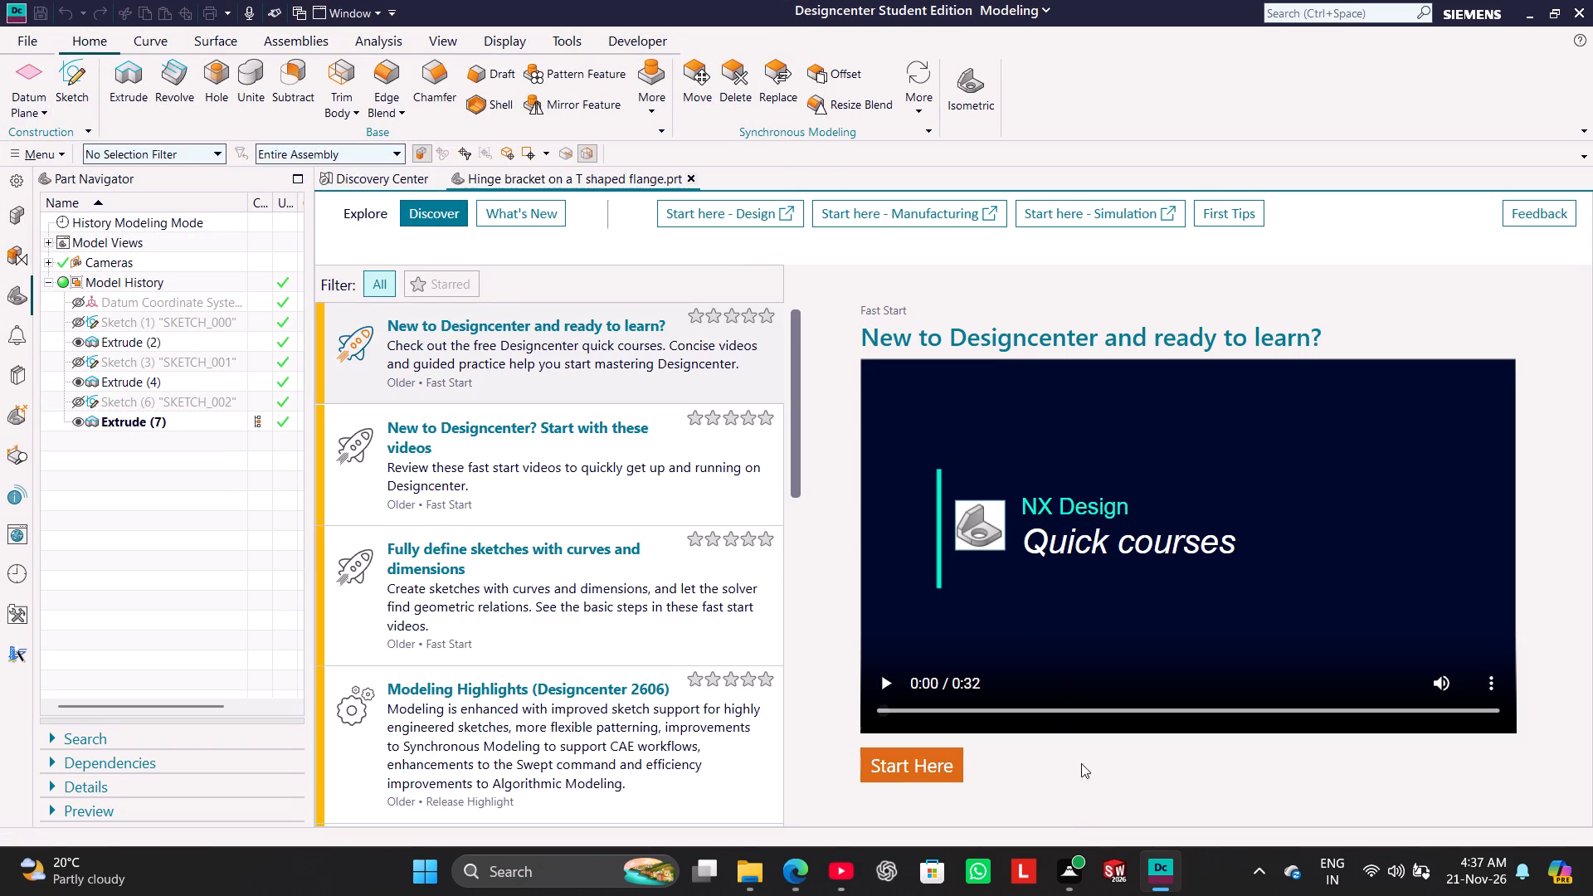